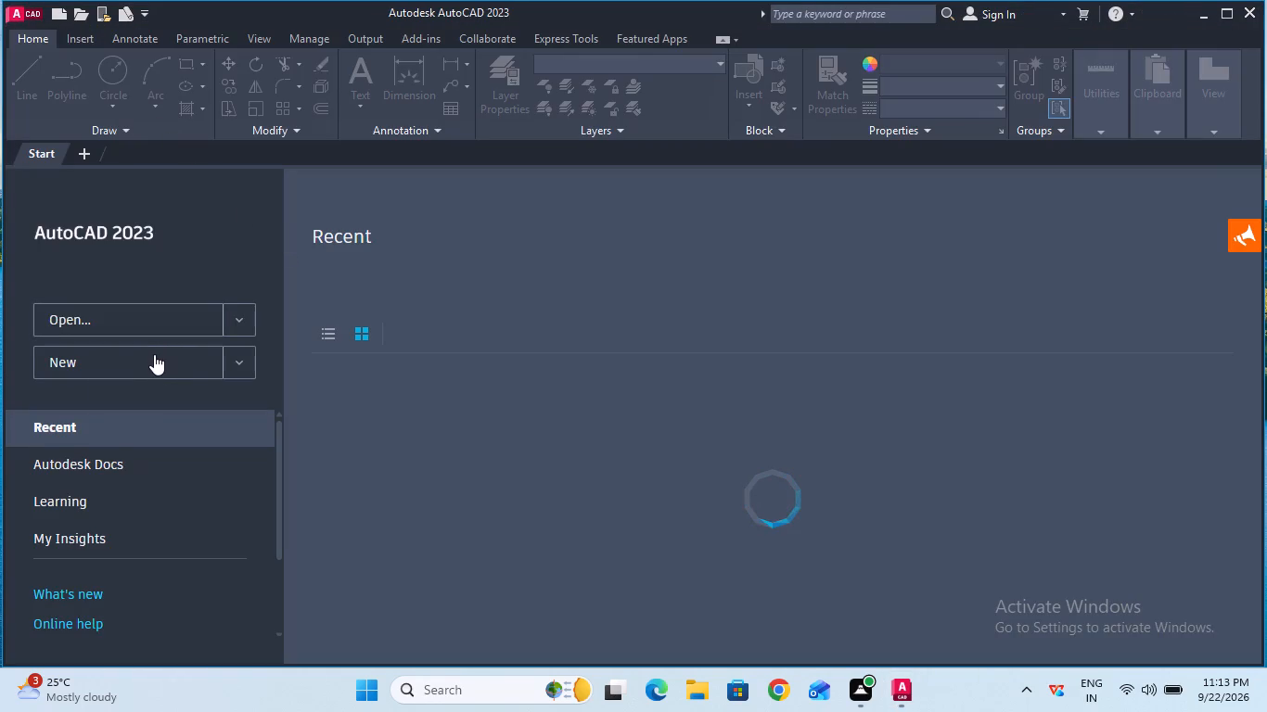
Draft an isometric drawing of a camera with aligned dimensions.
Start a new blank drawing.
{"action": "double_click", "coordinate": [154, 354]}
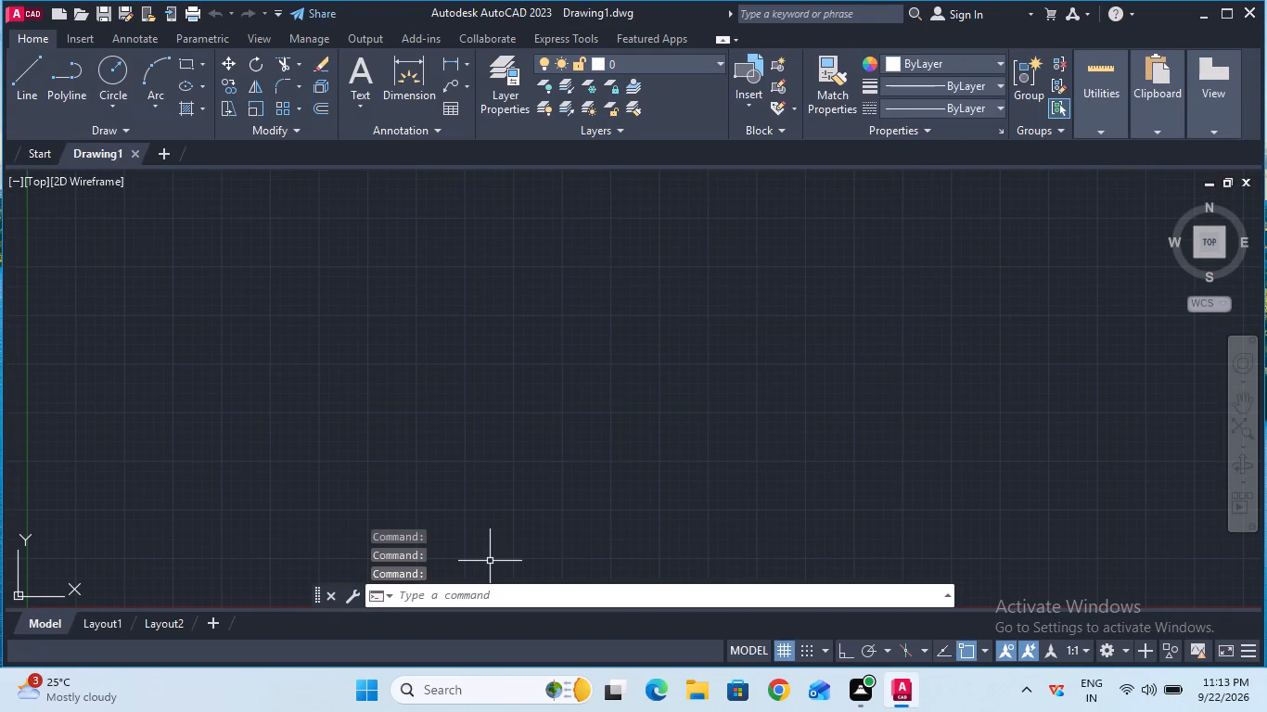
Turn on command logging for the drawing with the LOGFILEON command.
{"action": "double_click", "coordinate": [525, 600]}
{"action": "type", "text": "log"}
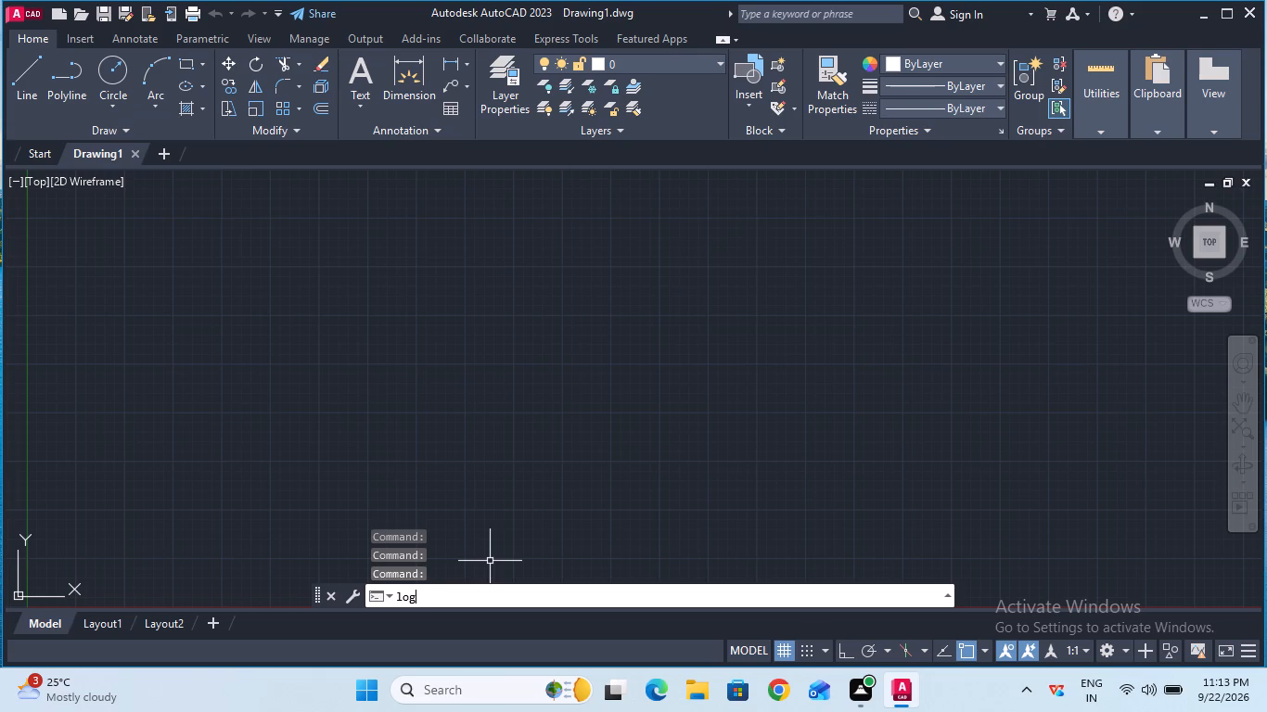
{"action": "left_click", "coordinate": [484, 437]}
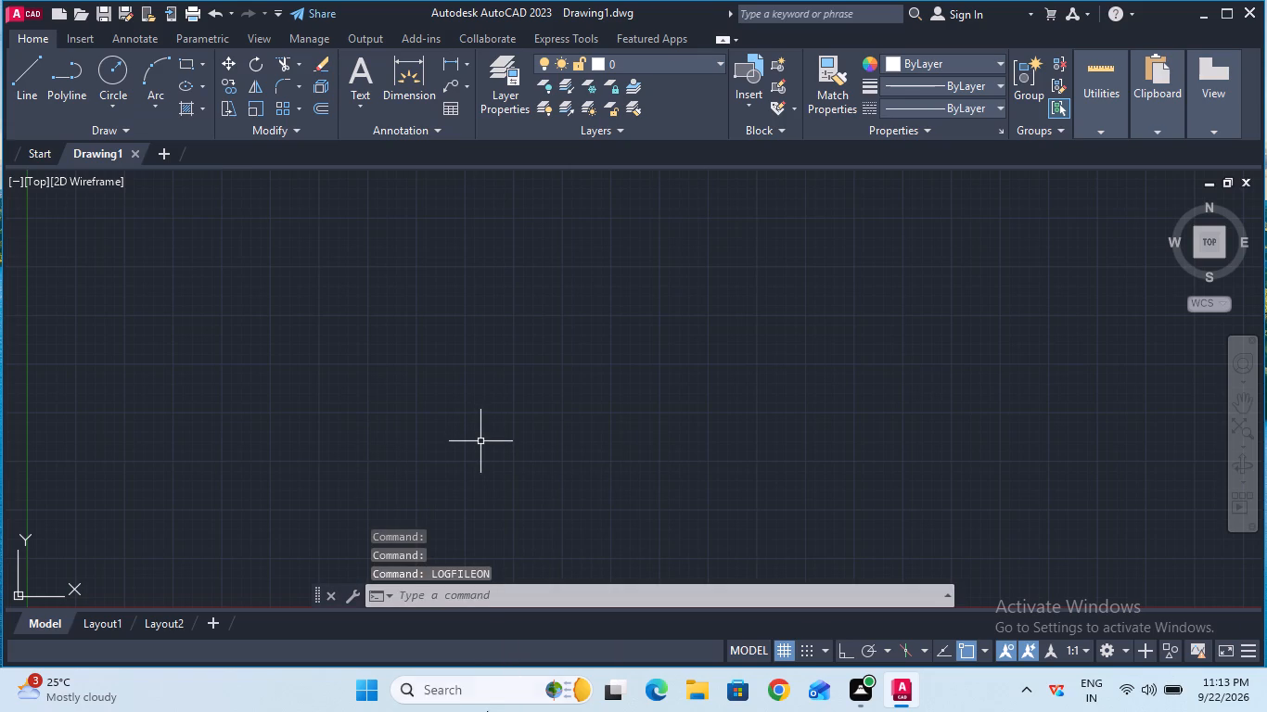
Configure the drawing units with a length precision of 0 and an insertion scale in millimeters.
{"action": "left_click", "coordinate": [484, 592]}
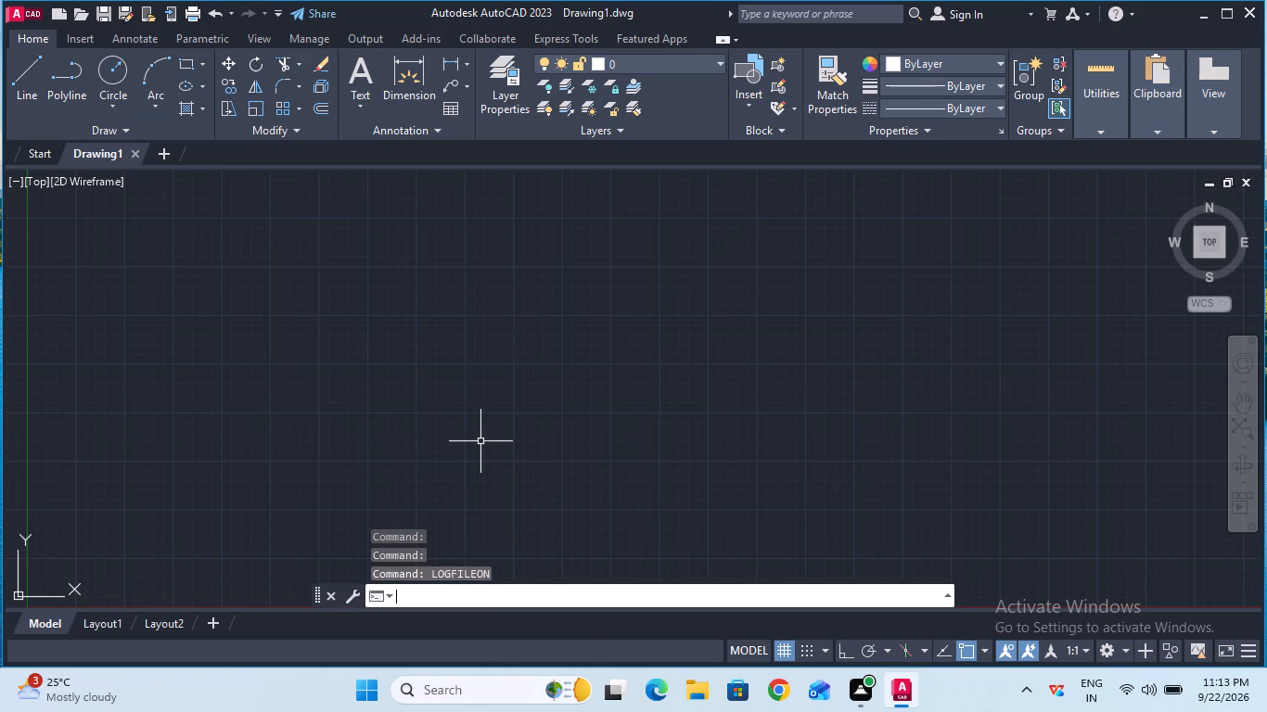
{"action": "key", "text": "u"}
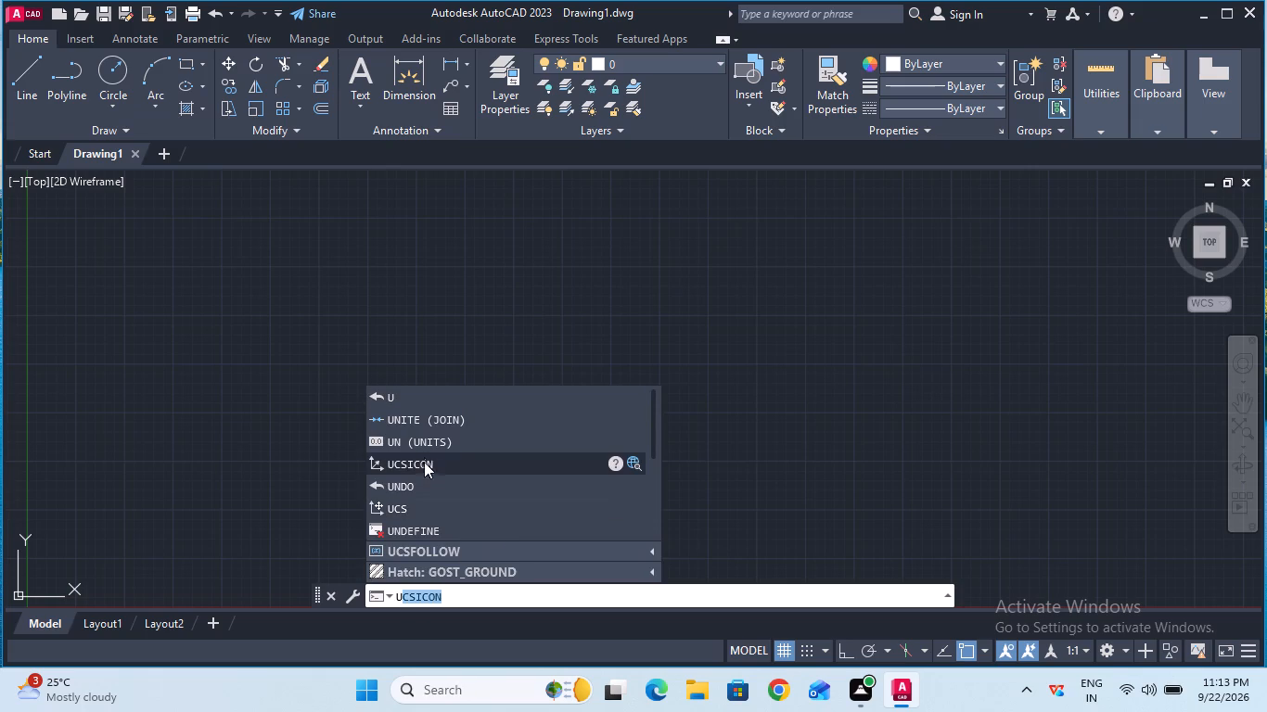
{"action": "left_click", "coordinate": [461, 592]}
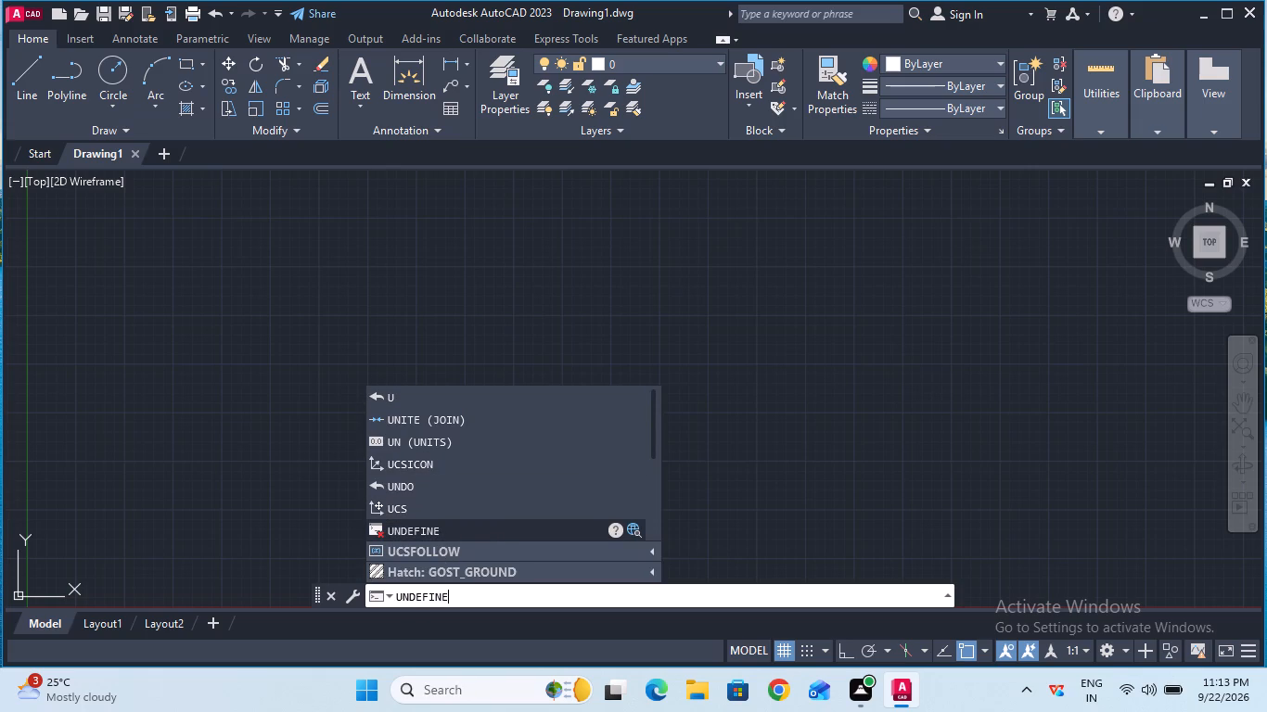
{"action": "key", "text": "BackSpace"}
{"action": "key", "text": "BackSpace"}
{"action": "key", "text": "BackSpace"}
{"action": "key", "text": "BackSpace"}
{"action": "key", "text": "BackSpace"}
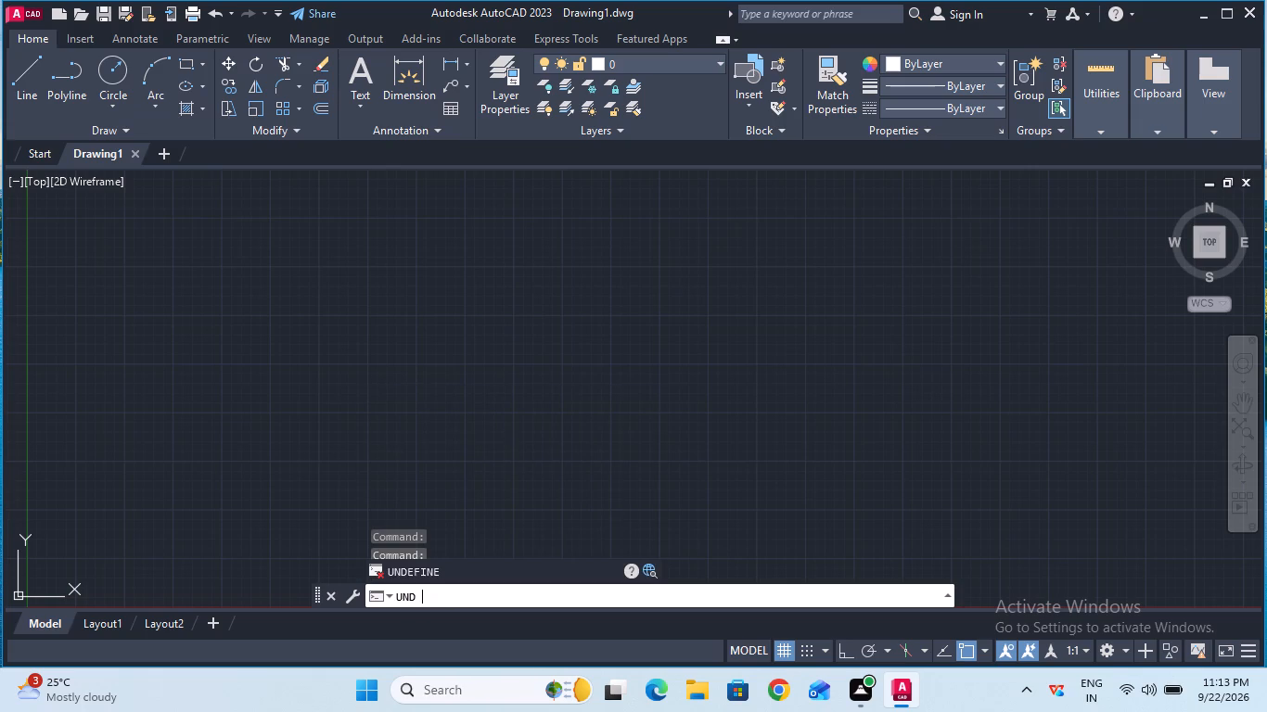
{"action": "key", "text": "BackSpace"}
{"action": "type", "text": "it"}
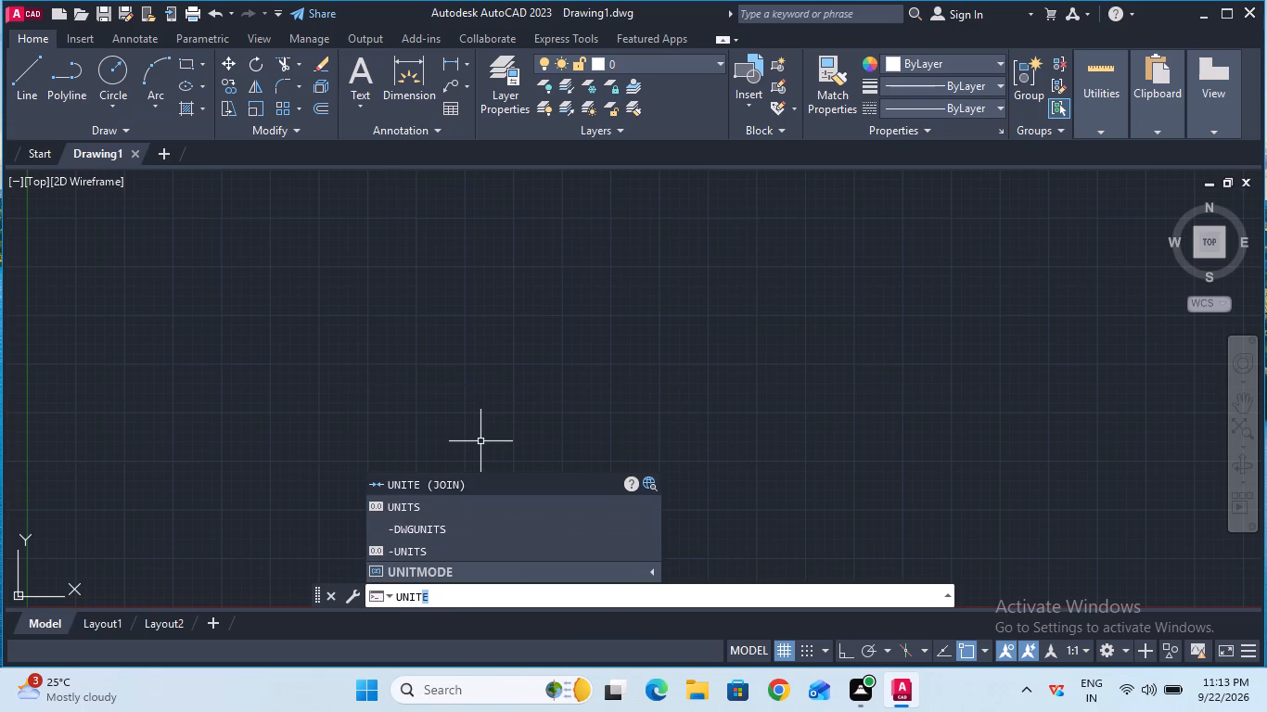
{"action": "left_click", "coordinate": [453, 502]}
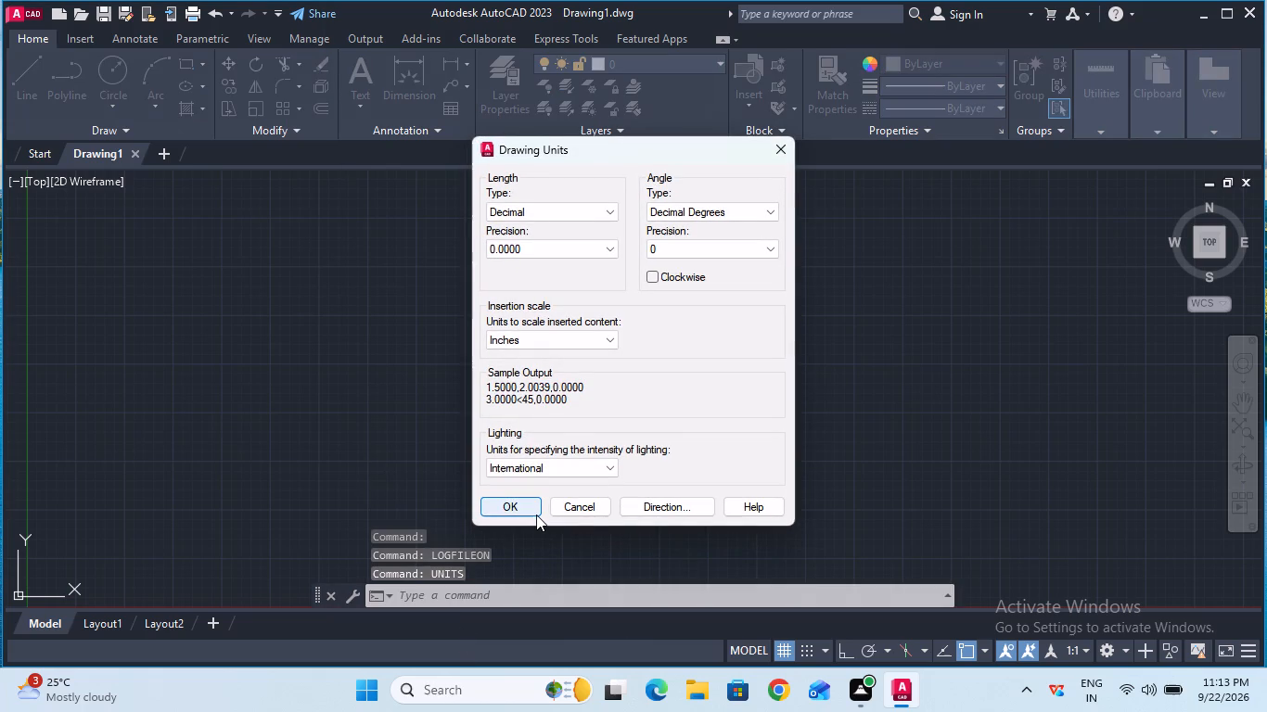
{"action": "left_click", "coordinate": [616, 248]}
{"action": "left_click", "coordinate": [615, 263]}
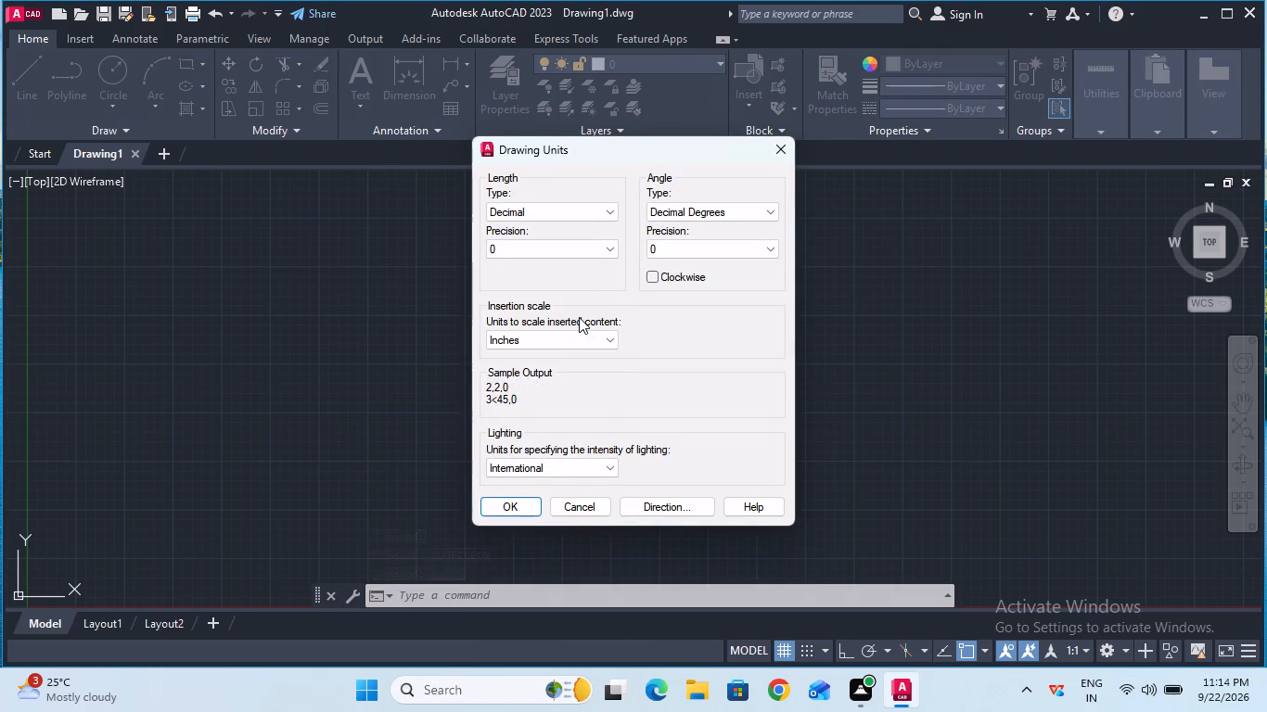
{"action": "left_click", "coordinate": [578, 330]}
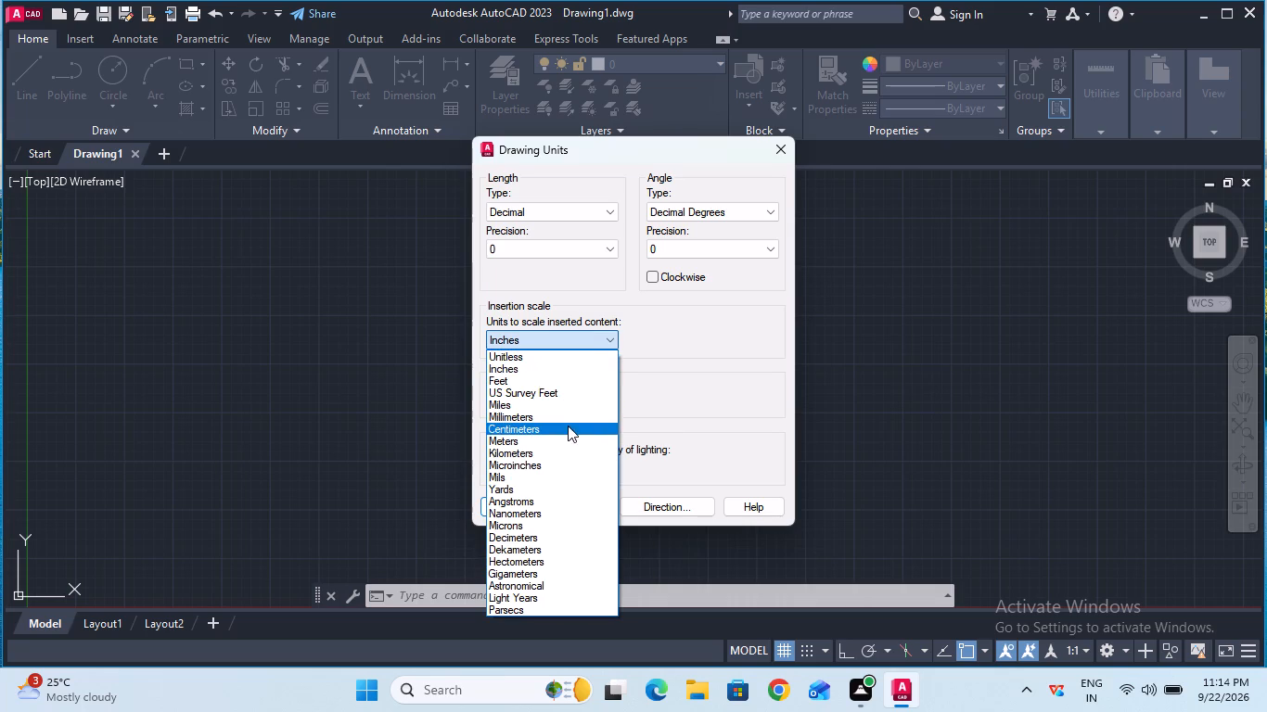
{"action": "left_click", "coordinate": [568, 419]}
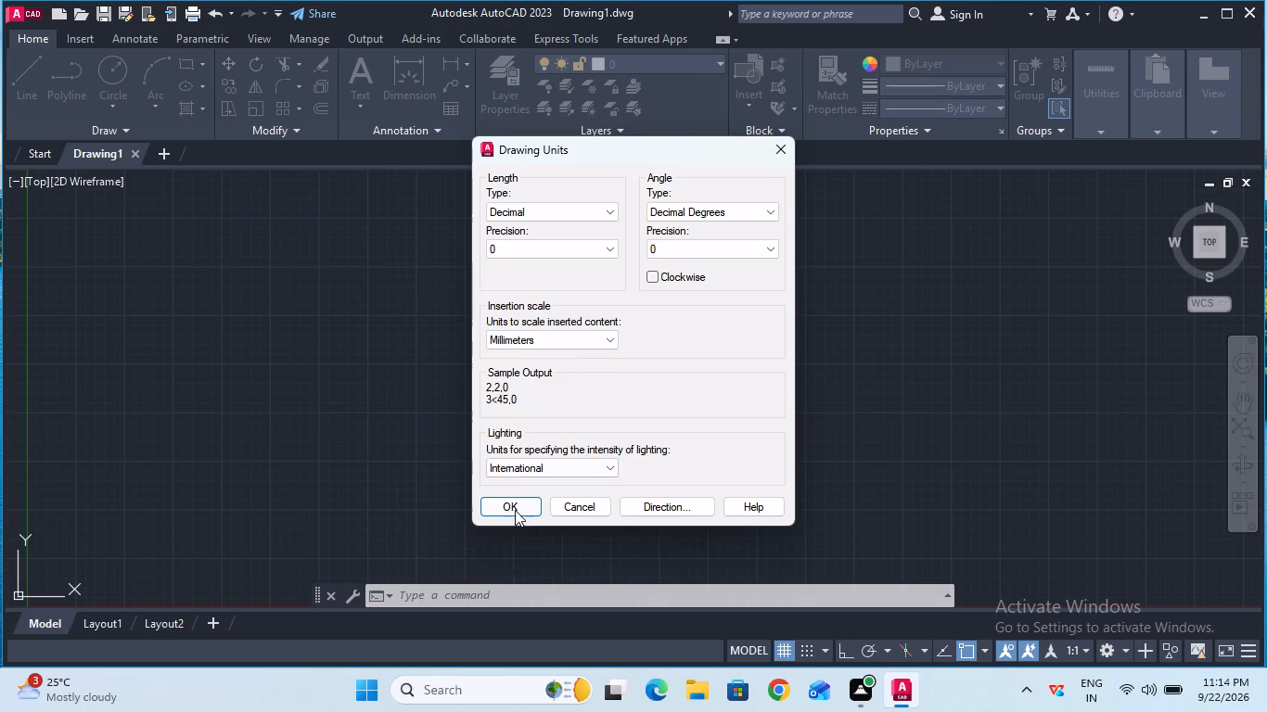
{"action": "left_click", "coordinate": [515, 513]}
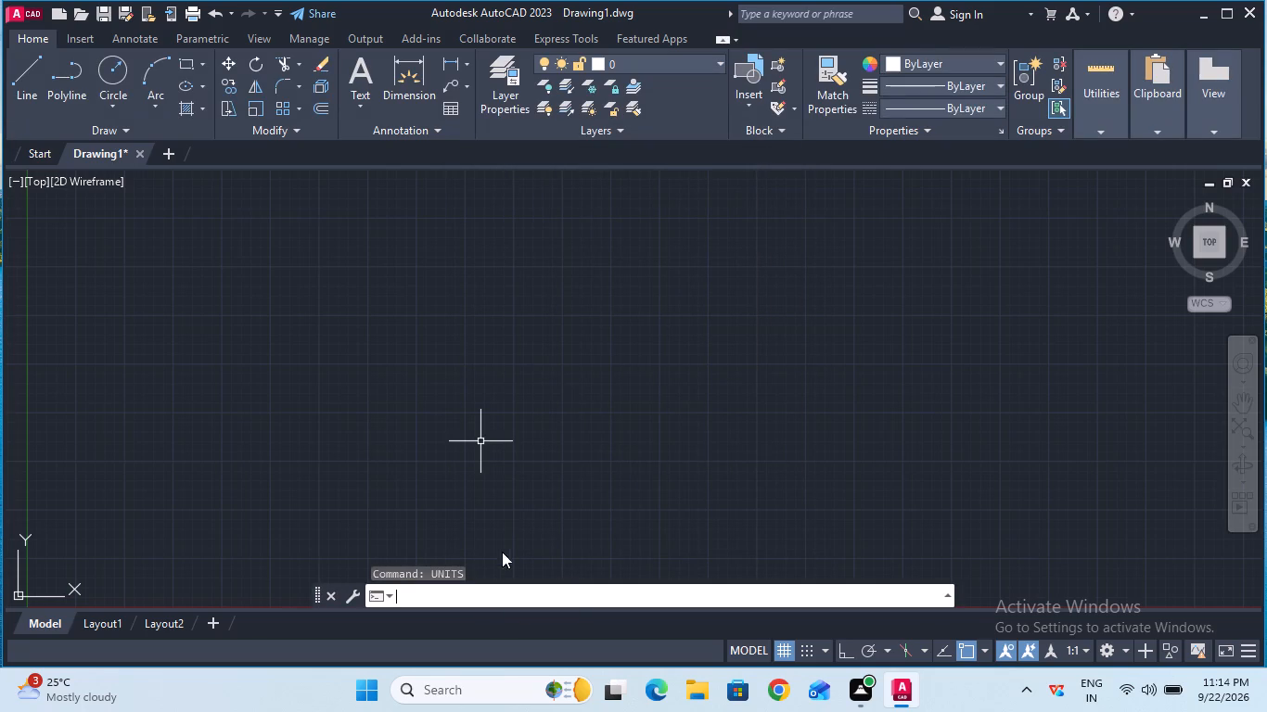
Modify the Standard dimension style with a text height of 6 and ISO standard text alignment.
{"action": "left_click", "coordinate": [476, 590]}
{"action": "key", "text": "d"}
{"action": "key", "text": "Return"}
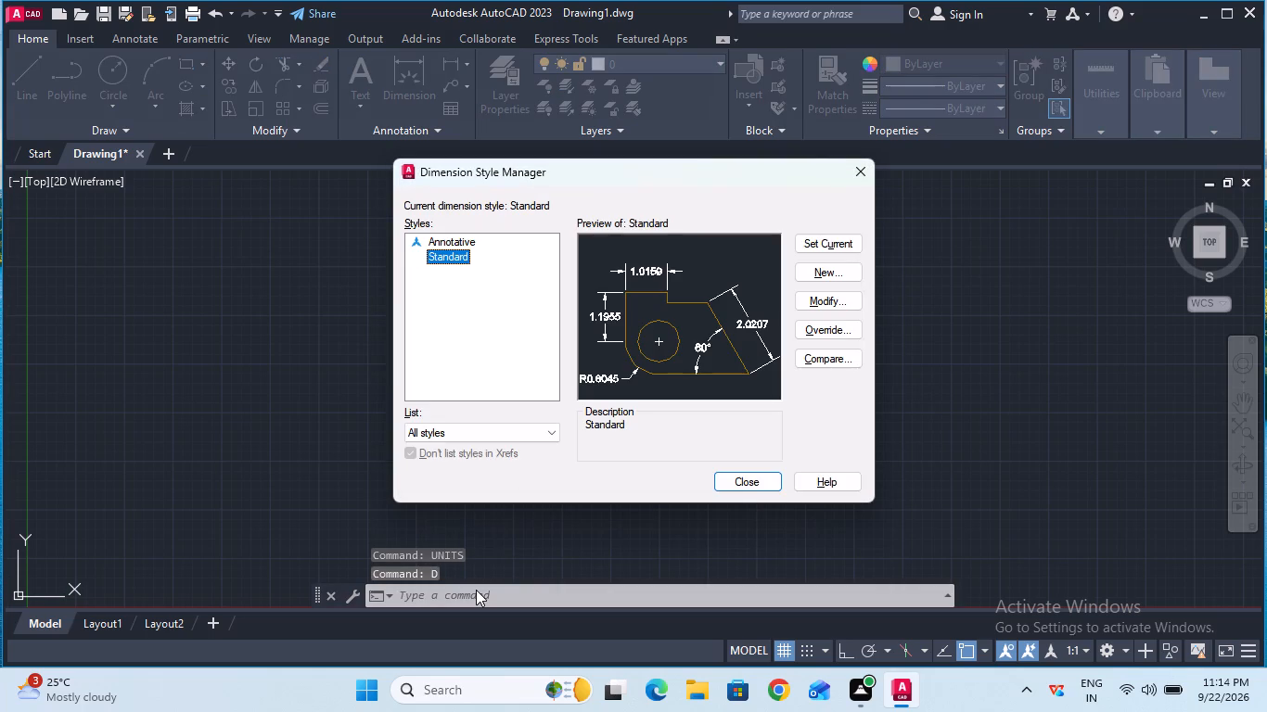
{"action": "left_click", "coordinate": [832, 293]}
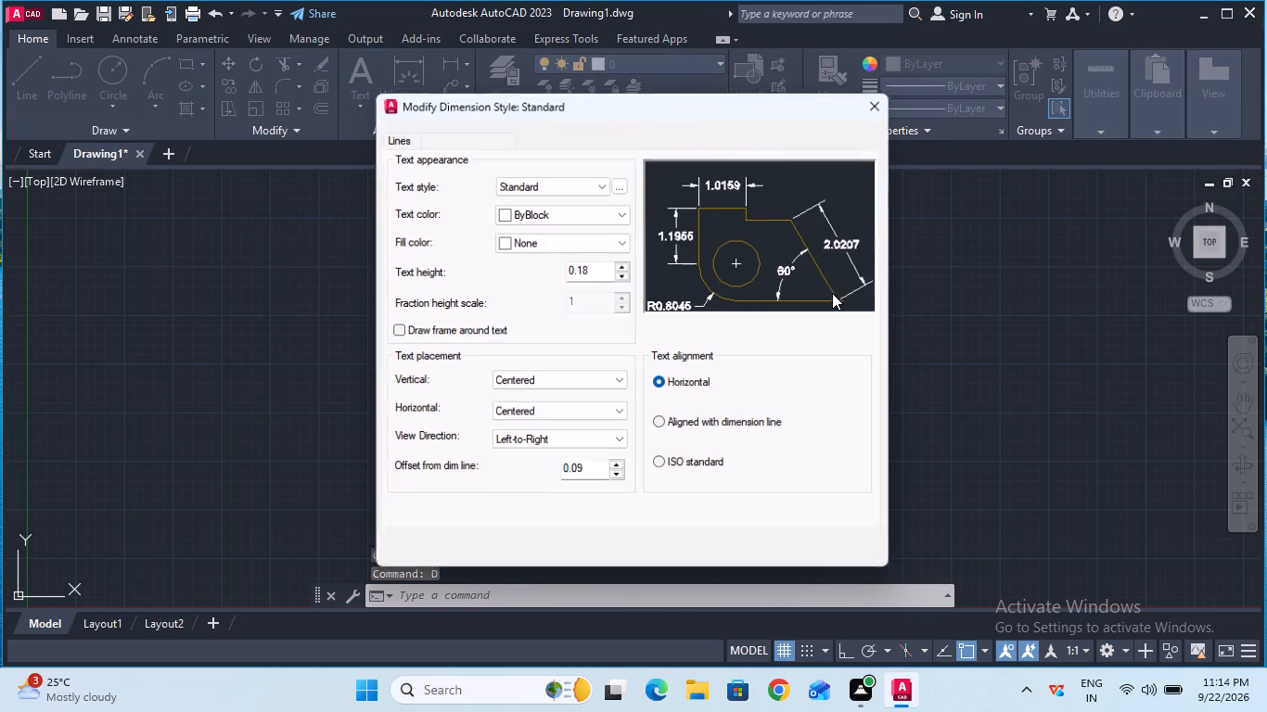
{"action": "left_click", "coordinate": [599, 261]}
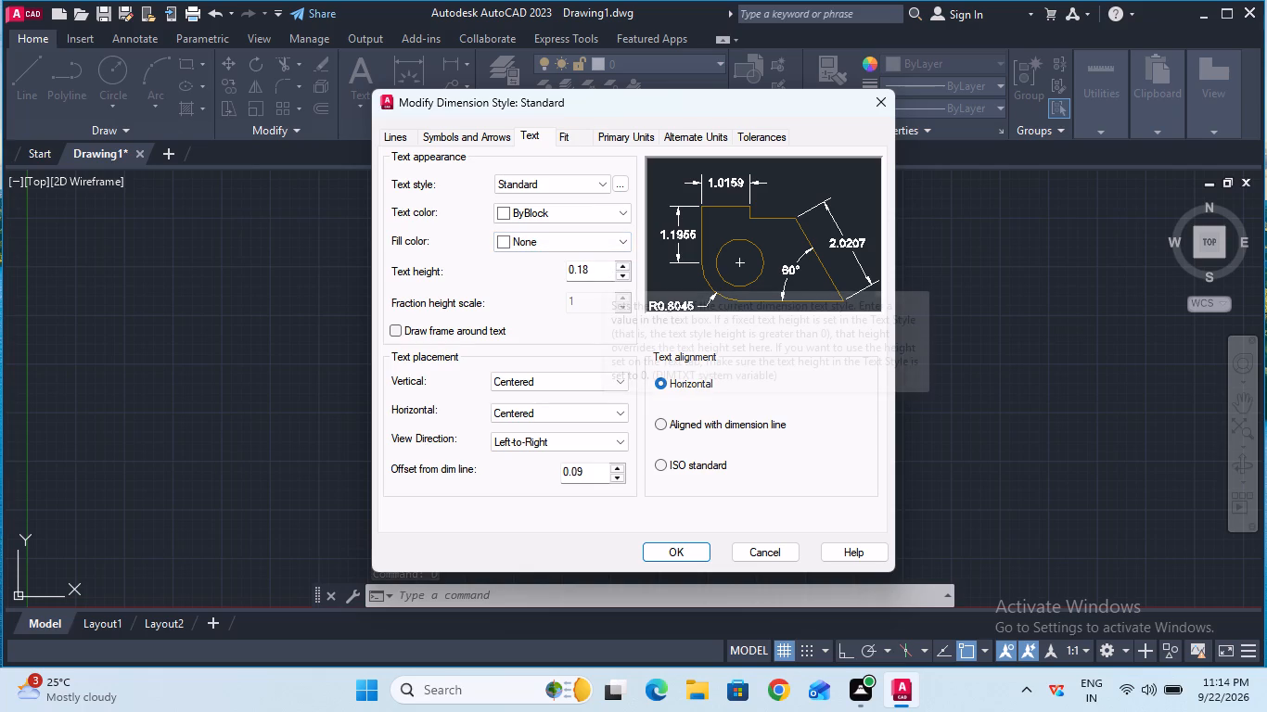
{"action": "left_click", "coordinate": [599, 263]}
{"action": "key", "text": "BackSpace"}
{"action": "key", "text": "BackSpace"}
{"action": "key", "text": "BackSpace"}
{"action": "key", "text": "BackSpace"}
{"action": "key", "text": "BackSpace"}
{"action": "key", "text": "BackSpace"}
{"action": "key", "text": "BackSpace"}
{"action": "key", "text": "BackSpace"}
{"action": "key", "text": "BackSpace"}
{"action": "key", "text": "BackSpace"}
{"action": "key", "text": "BackSpace"}
{"action": "key", "text": "BackSpace"}
{"action": "key", "text": "BackSpace"}
{"action": "key", "text": "BackSpace"}
{"action": "key", "text": "BackSpace"}
{"action": "key", "text": "BackSpace"}
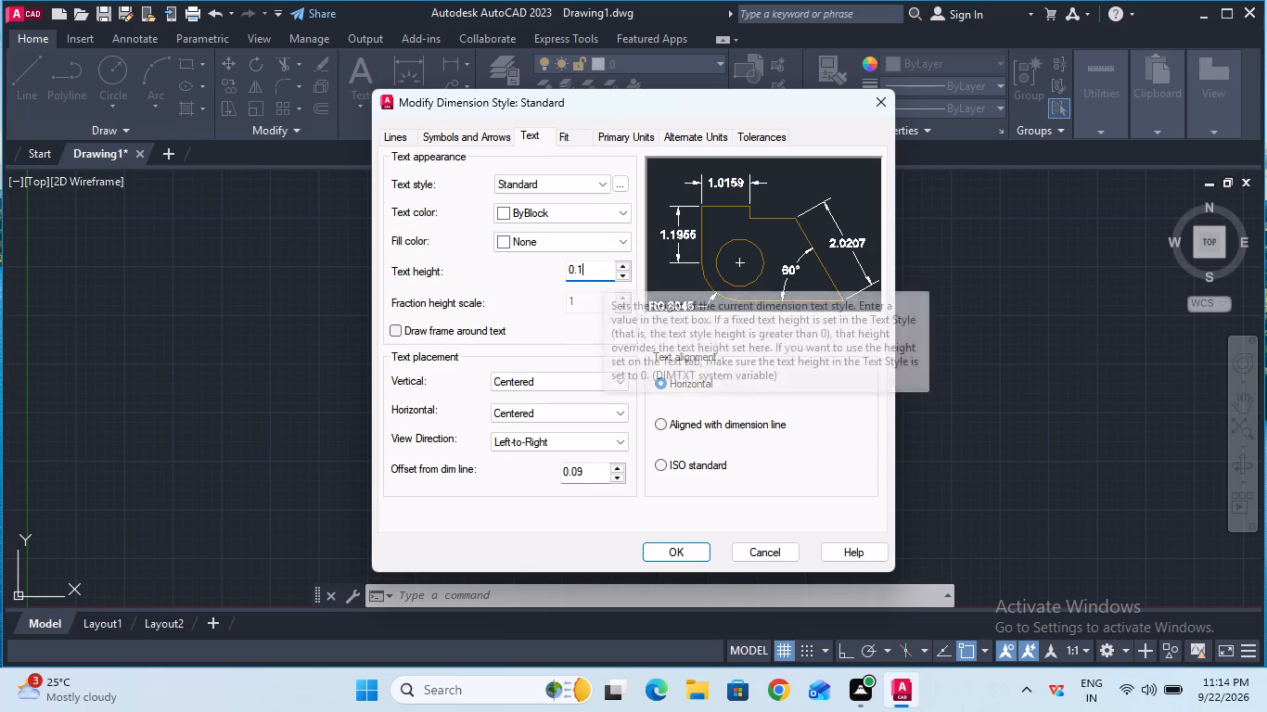
{"action": "key", "text": "6"}
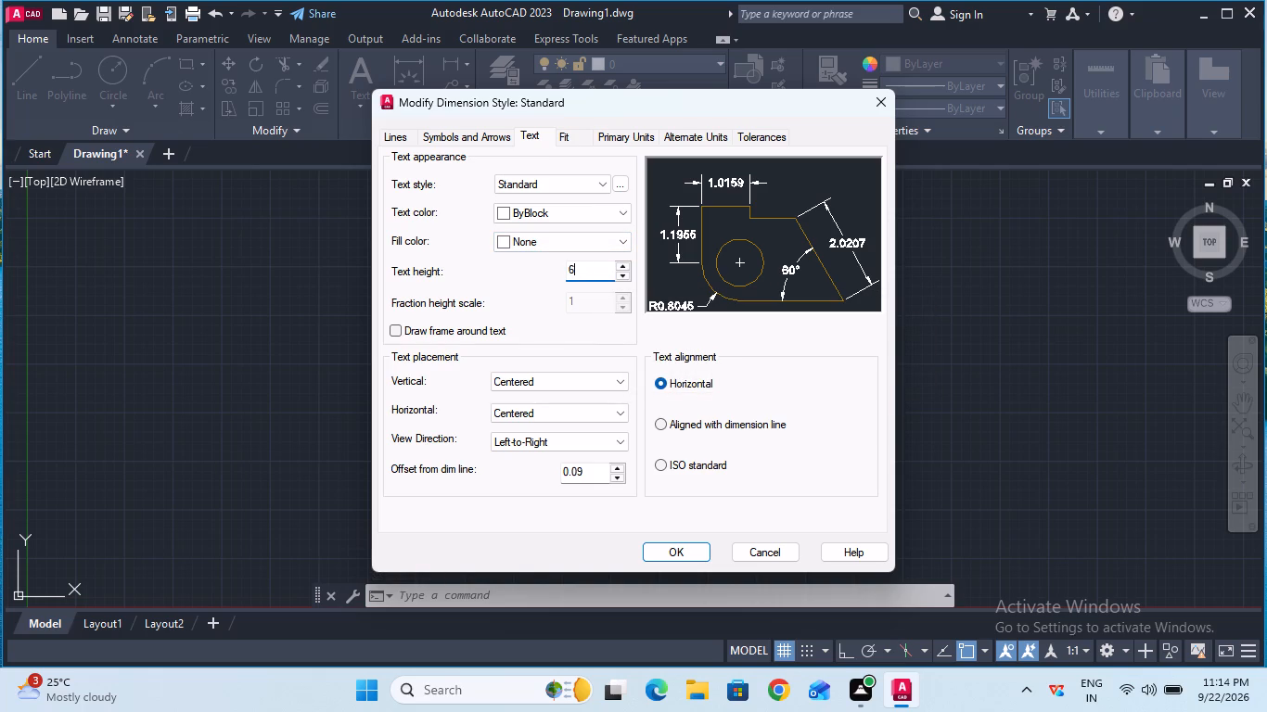
{"action": "left_click", "coordinate": [664, 463]}
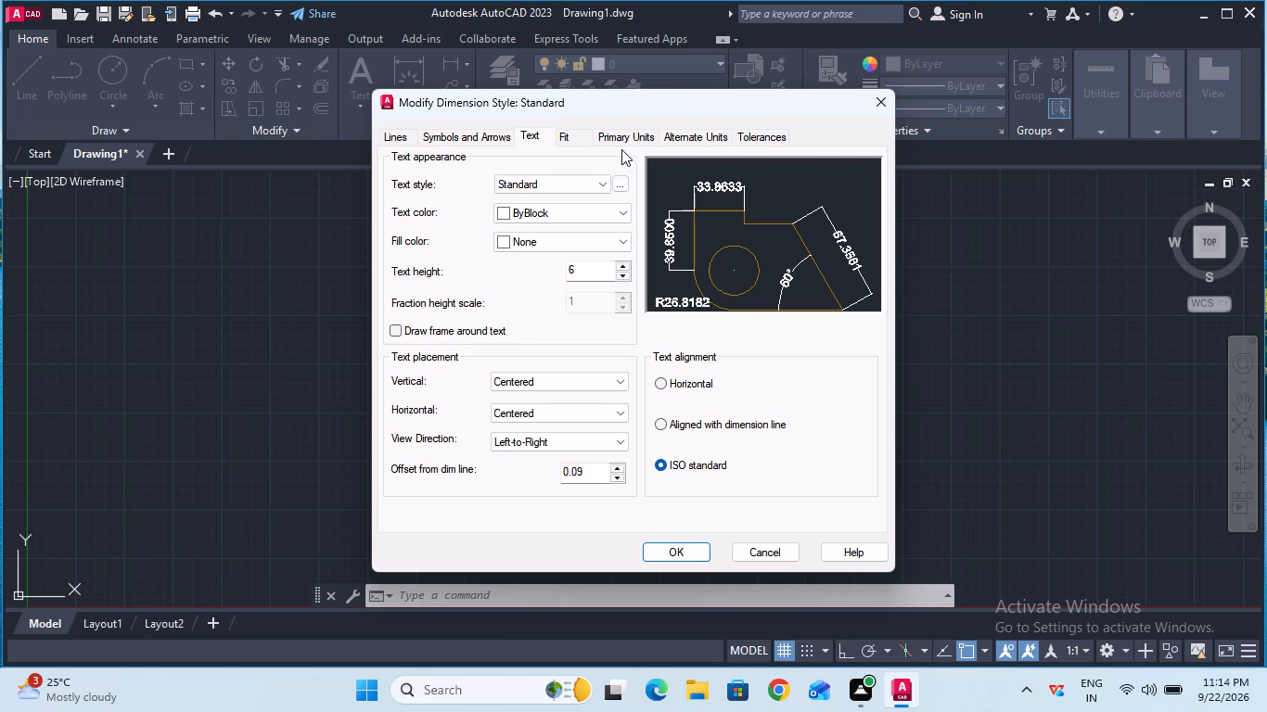
Set the Standard dimension style's linear precision to 0, make the style current and close the style manager.
{"action": "left_click", "coordinate": [622, 140]}
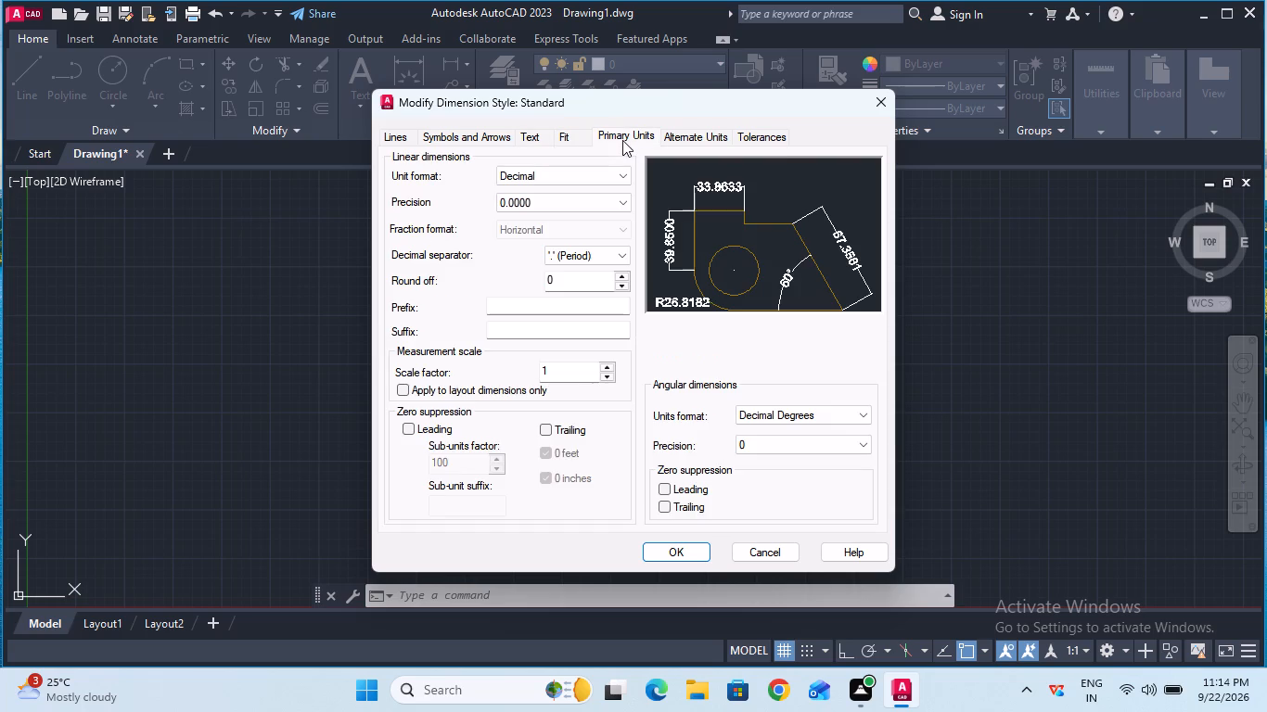
{"action": "left_click", "coordinate": [594, 204]}
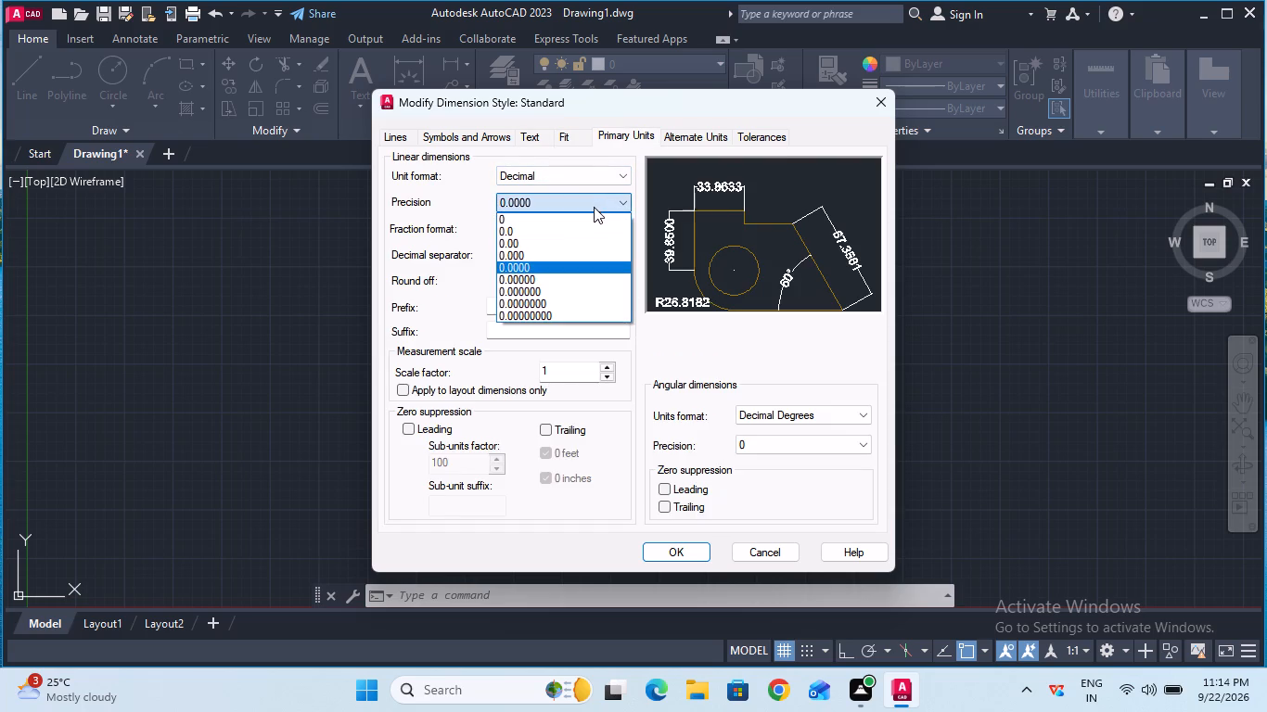
{"action": "left_click", "coordinate": [592, 217]}
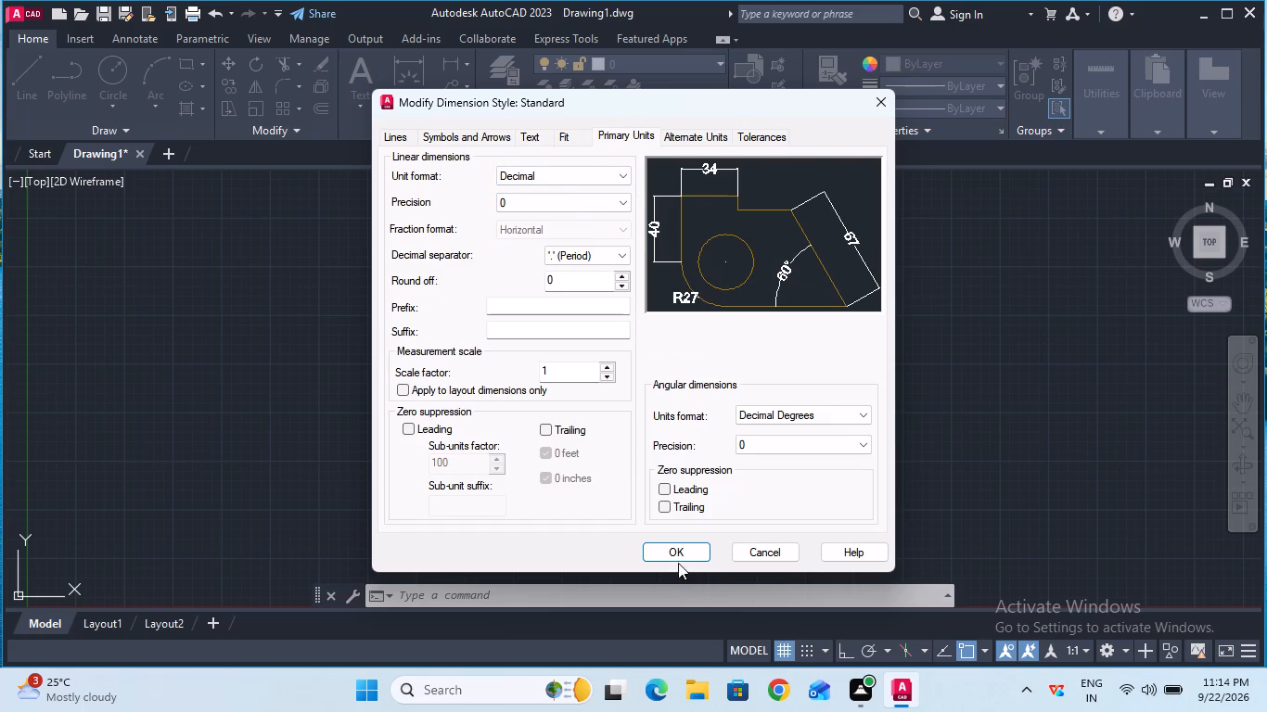
{"action": "left_click", "coordinate": [677, 559]}
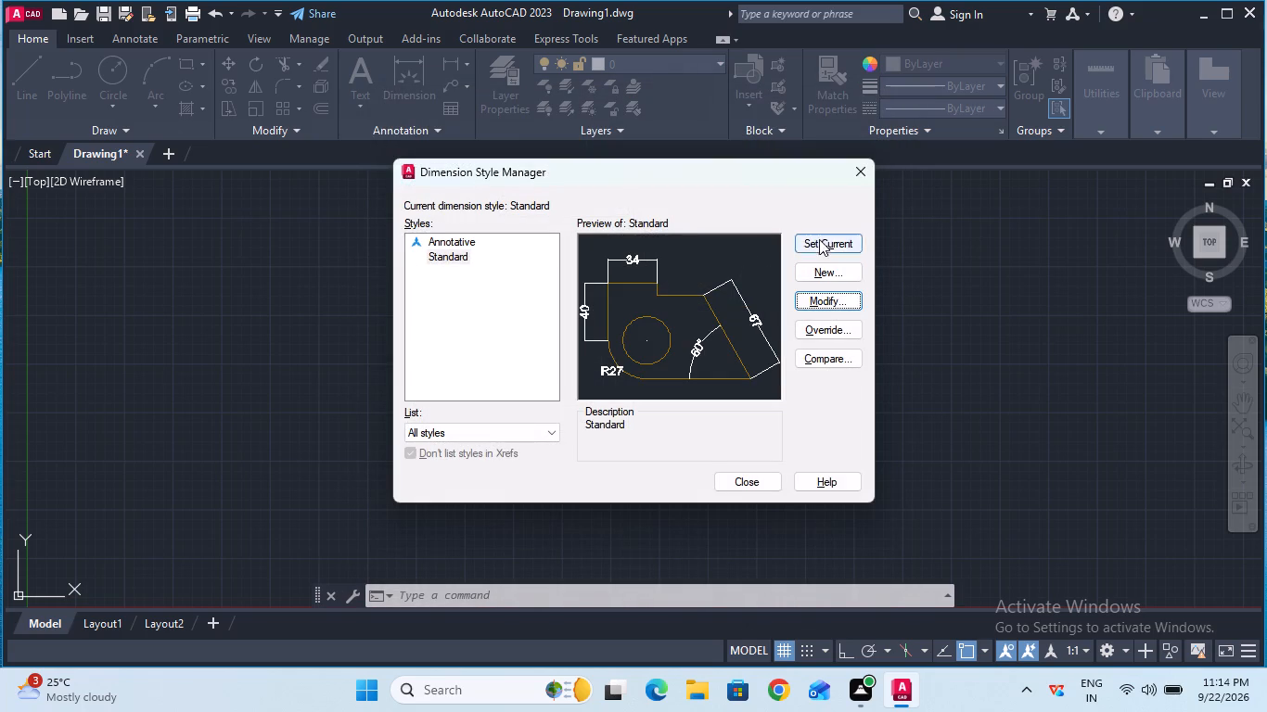
{"action": "left_click", "coordinate": [819, 239]}
{"action": "left_click", "coordinate": [749, 492]}
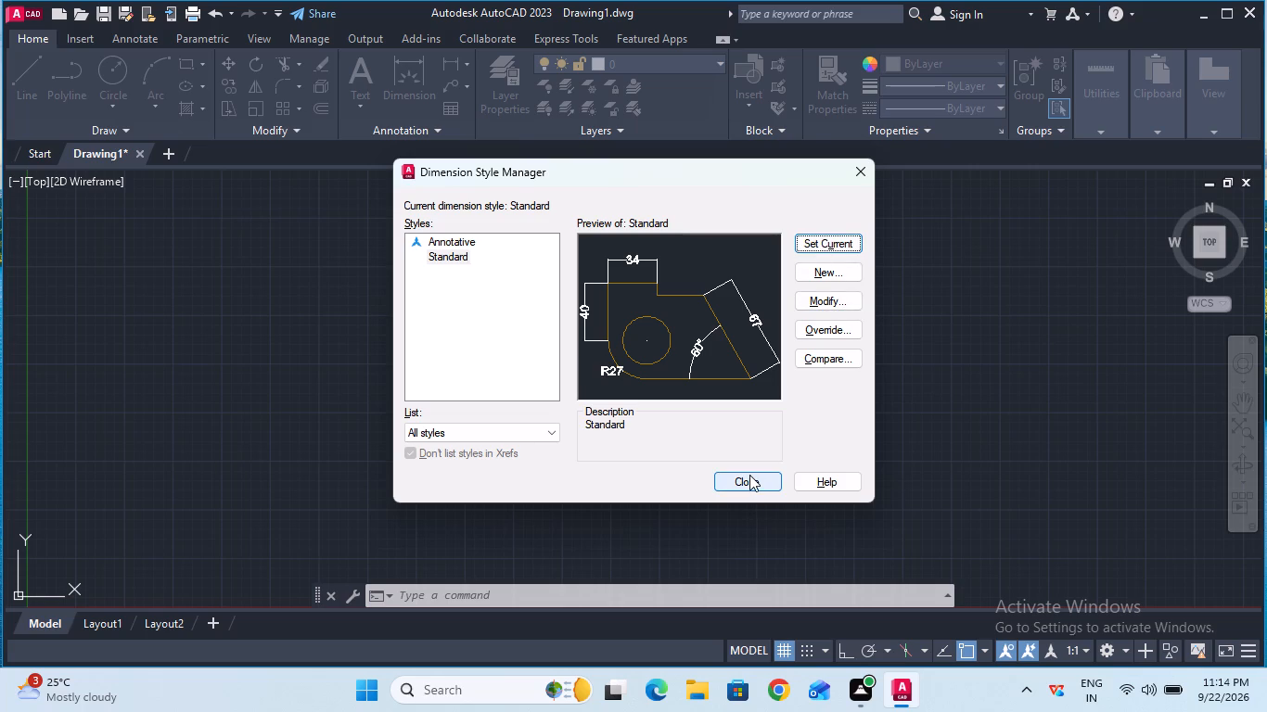
{"action": "left_click", "coordinate": [749, 475]}
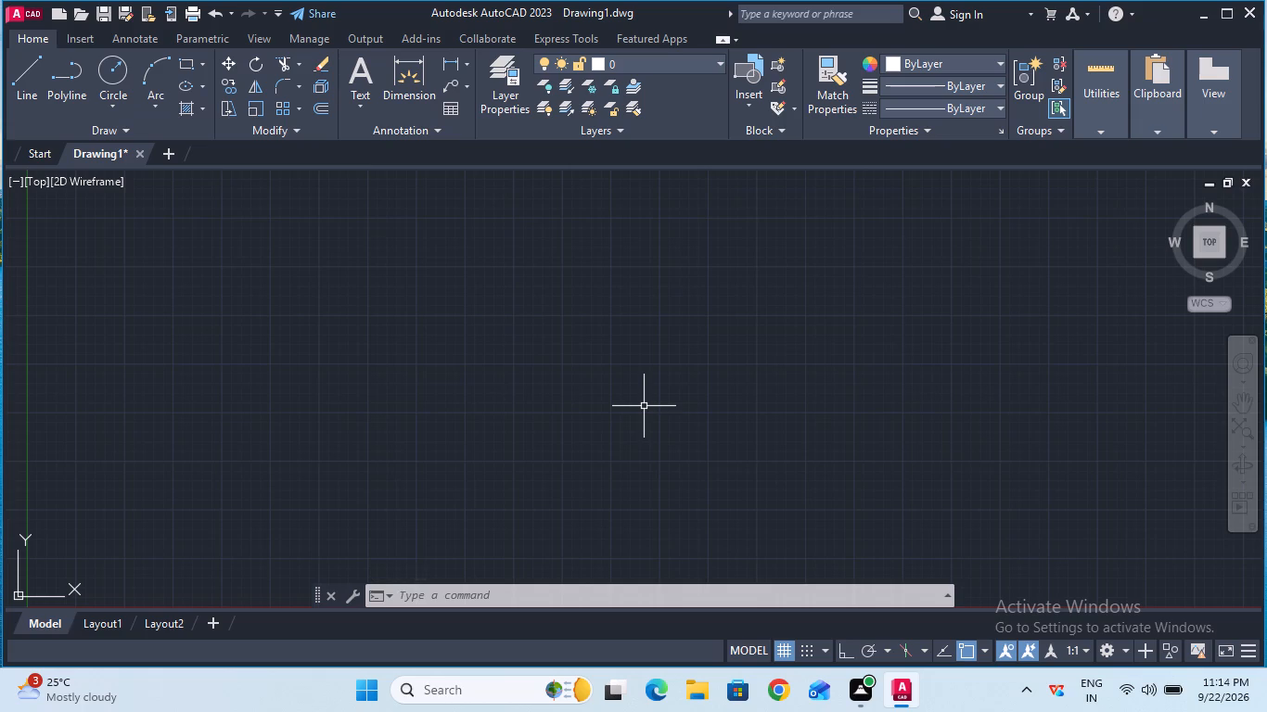
Set the model space limits from 0,0 to 100,100 and fit the whole limits area in the drawing window.
{"action": "double_click", "coordinate": [492, 594]}
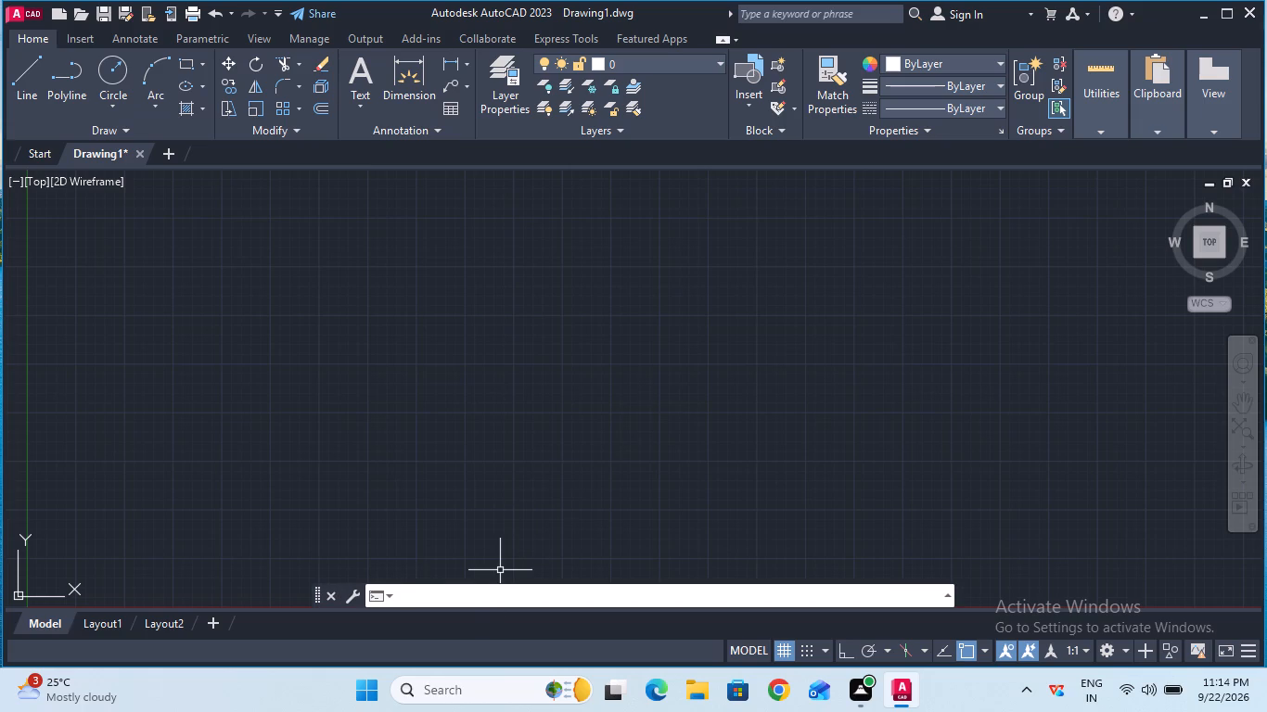
{"action": "type", "text": "lim"}
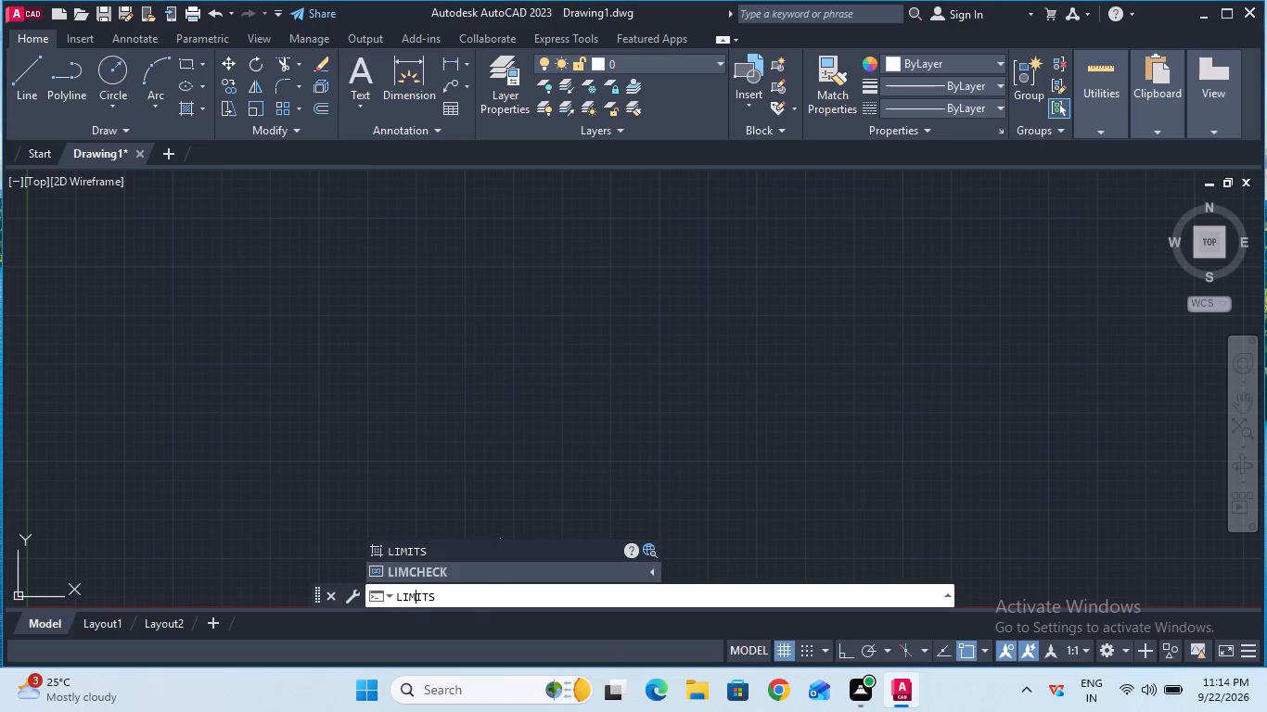
{"action": "left_click", "coordinate": [452, 551]}
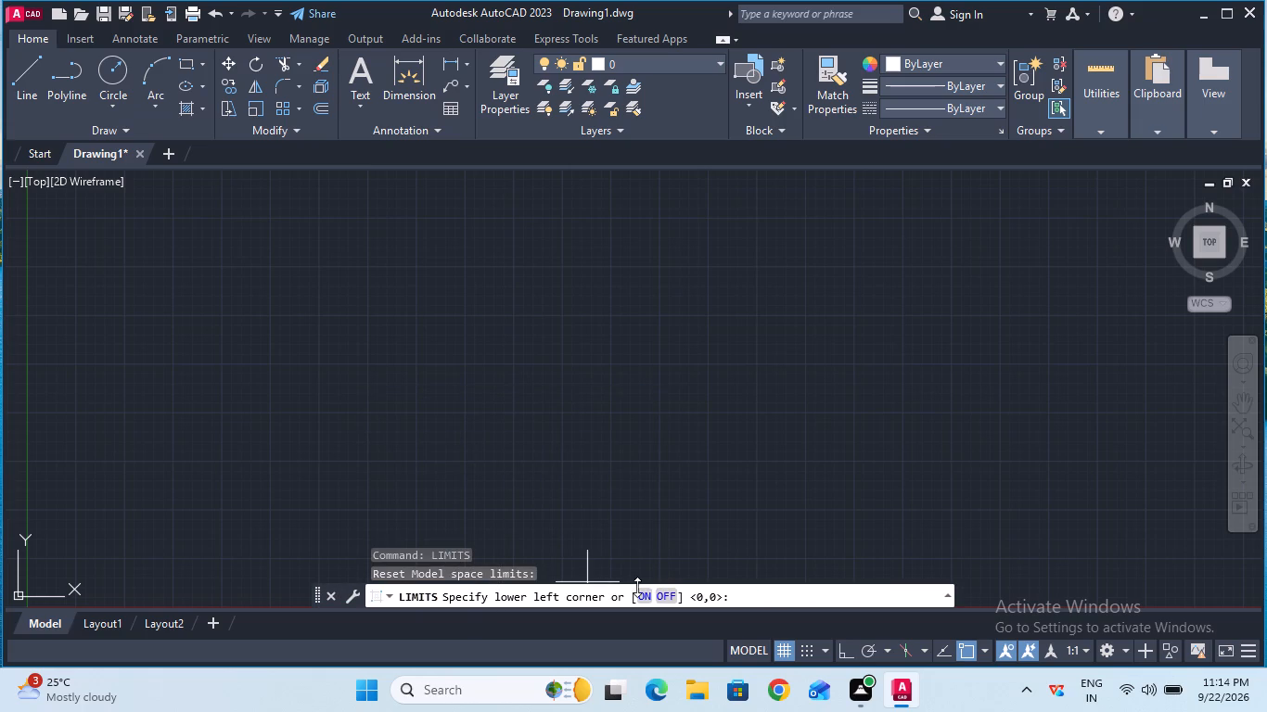
{"action": "left_click", "coordinate": [734, 592]}
{"action": "type", "text": "0,0"}
{"action": "key", "text": "Return"}
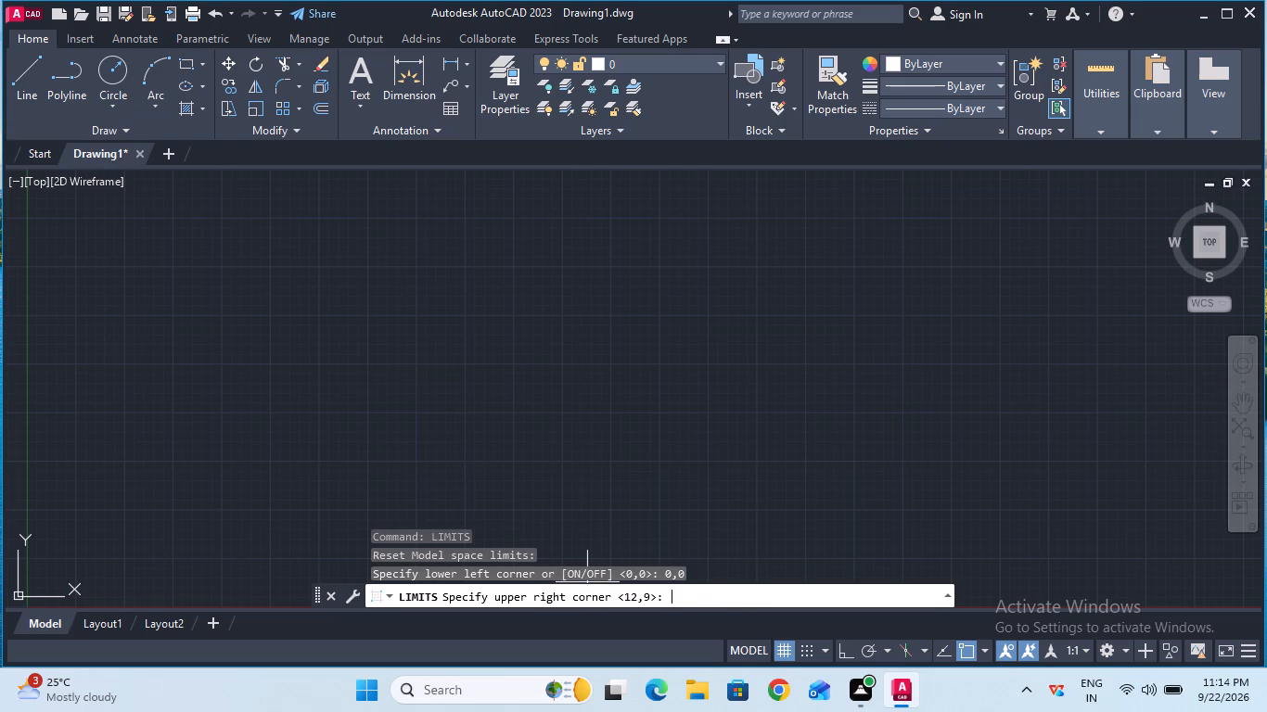
{"action": "type", "text": "100,100"}
{"action": "key", "text": "Return"}
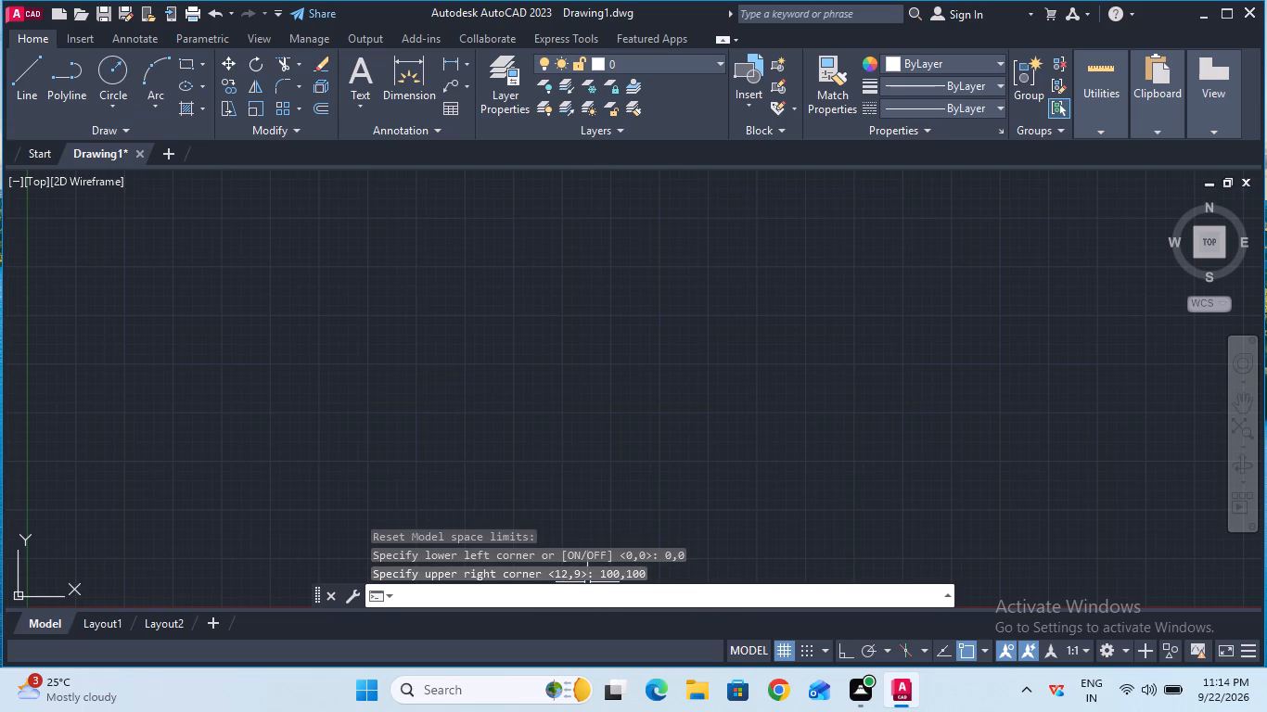
{"action": "key", "text": "z"}
{"action": "key", "text": "Return"}
{"action": "key", "text": "a"}
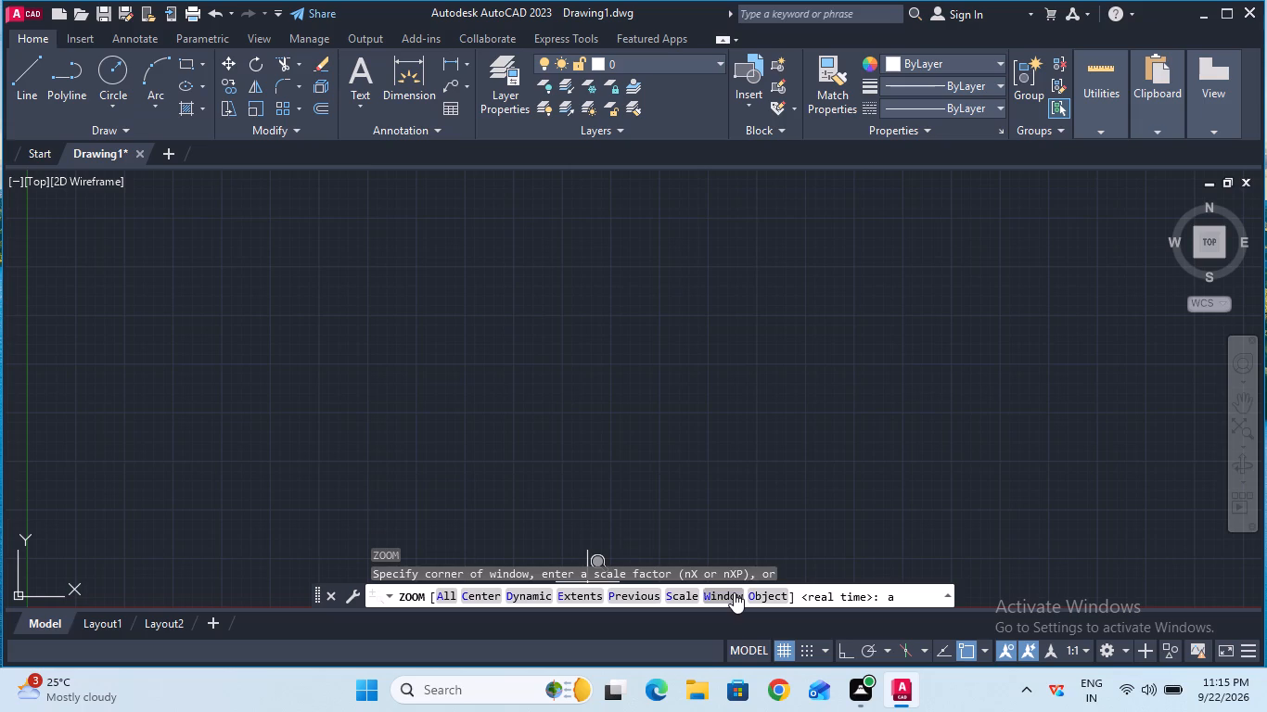
{"action": "key", "text": "Return"}
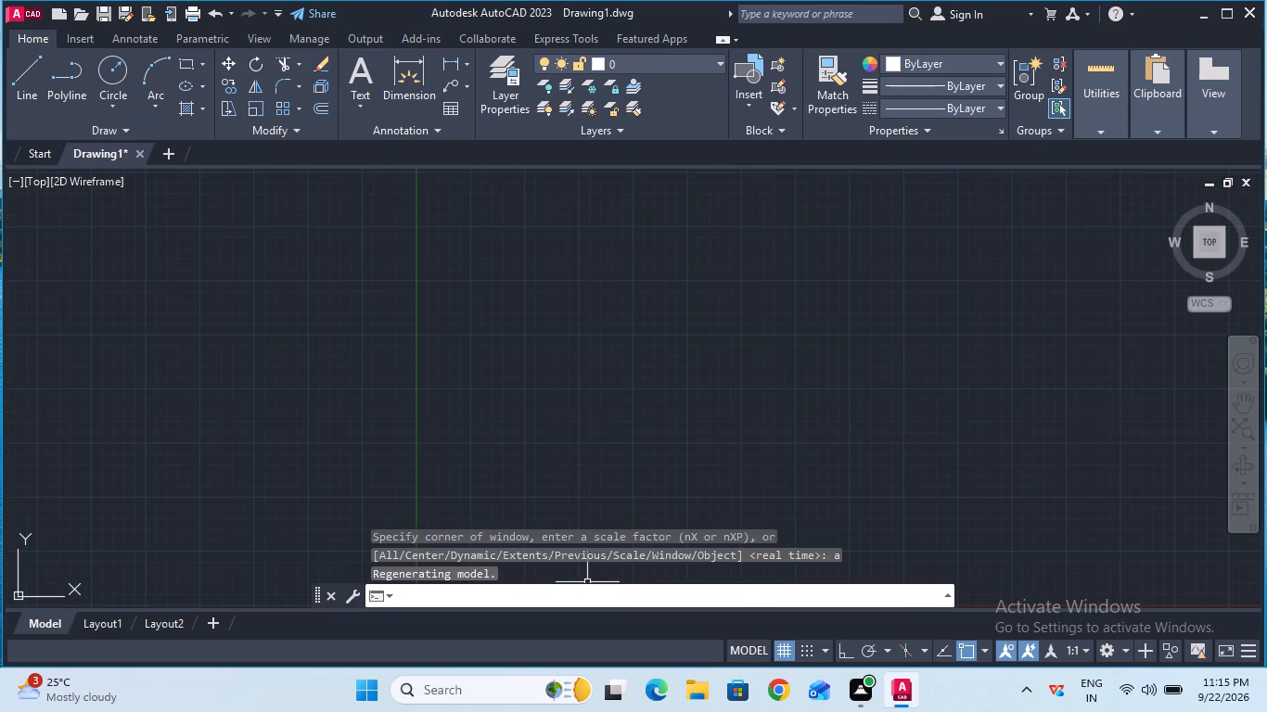
Switch on ortho mode, turn off the grid, and switch on snap and polar tracking.
{"action": "key", "text": "F8"}
{"action": "key", "text": "F7"}
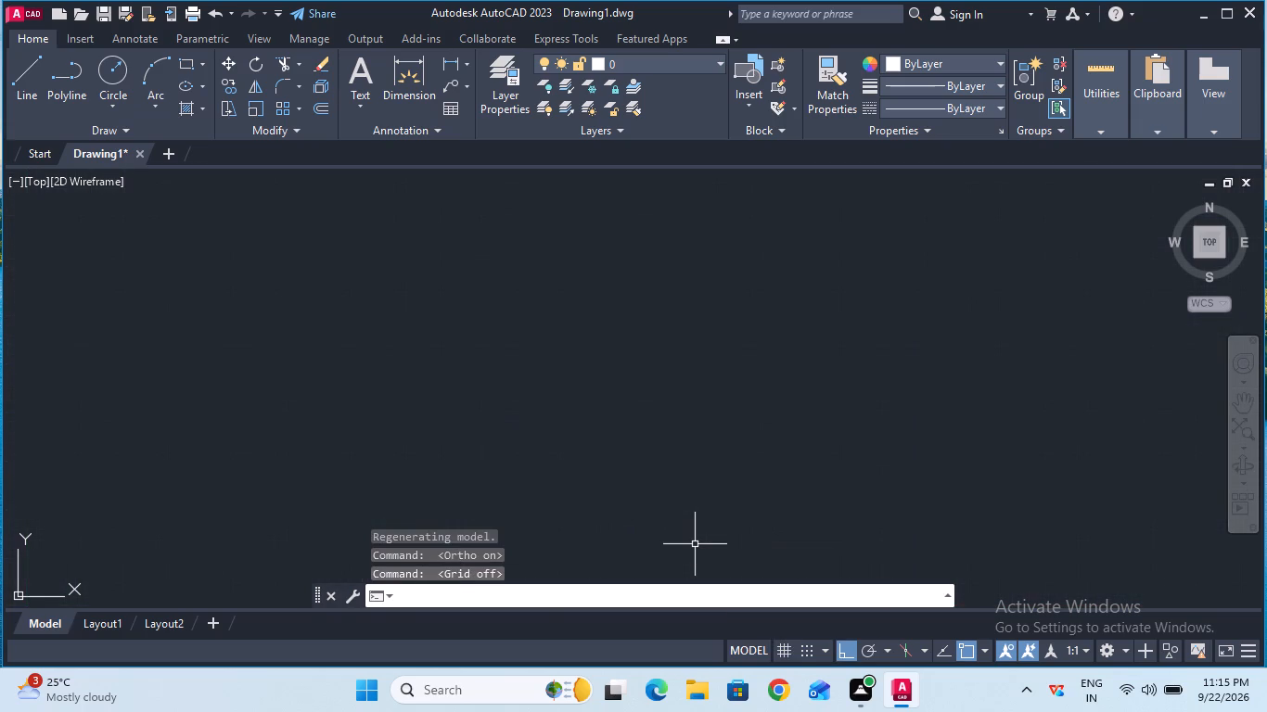
{"action": "key", "text": "F9"}
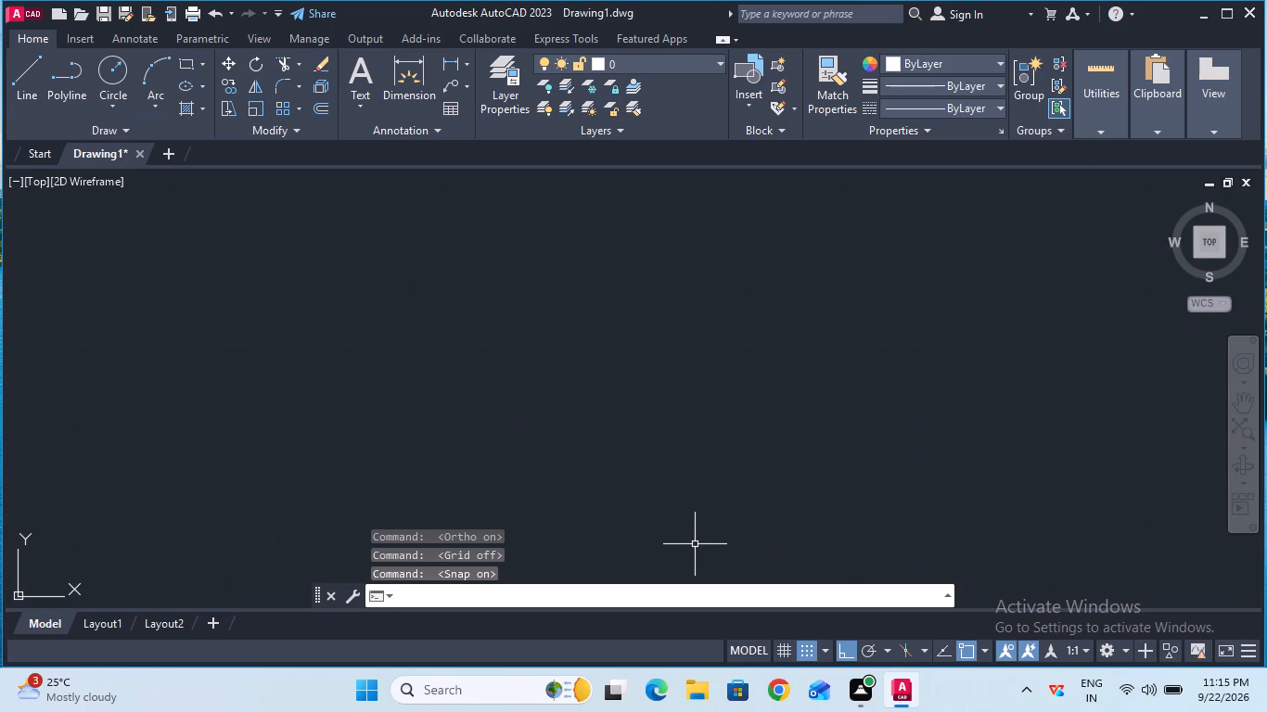
{"action": "key", "text": "F10"}
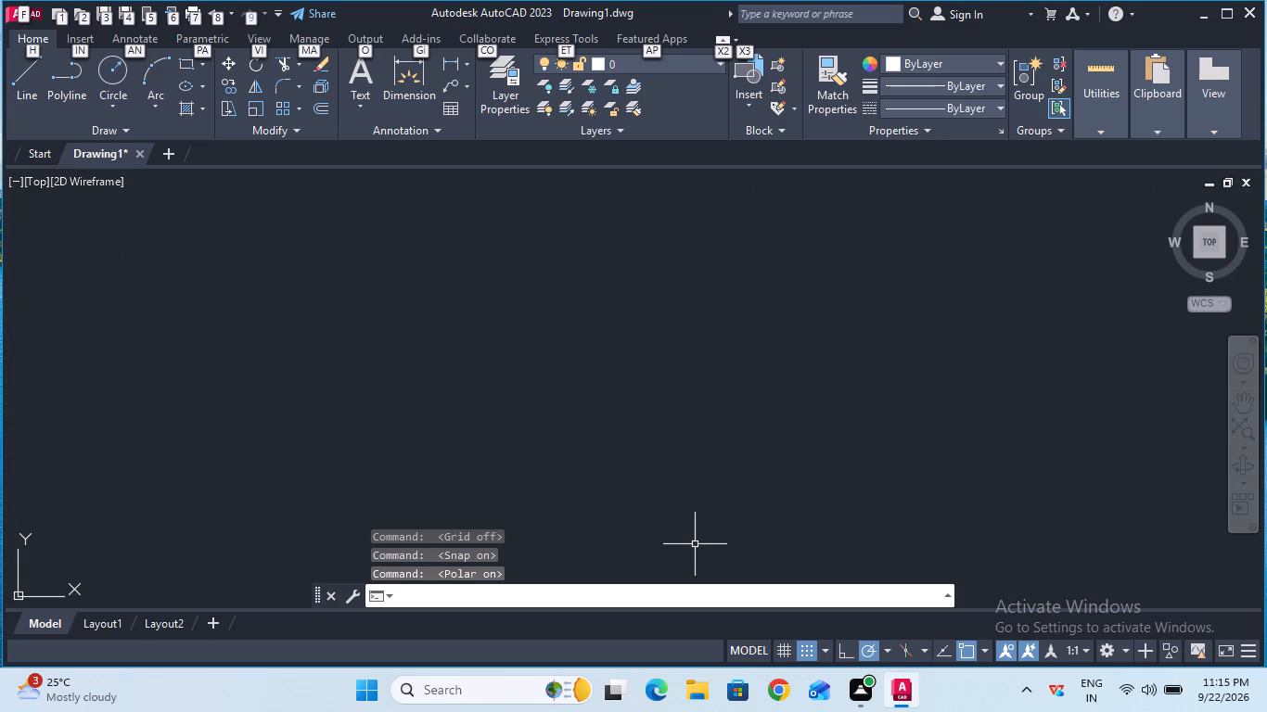
Turn off polar tracking, switch on ortho mode and the grid, and leave snap on.
{"action": "key", "text": "F12"}
{"action": "key", "text": "F11"}
{"action": "key", "text": "F10"}
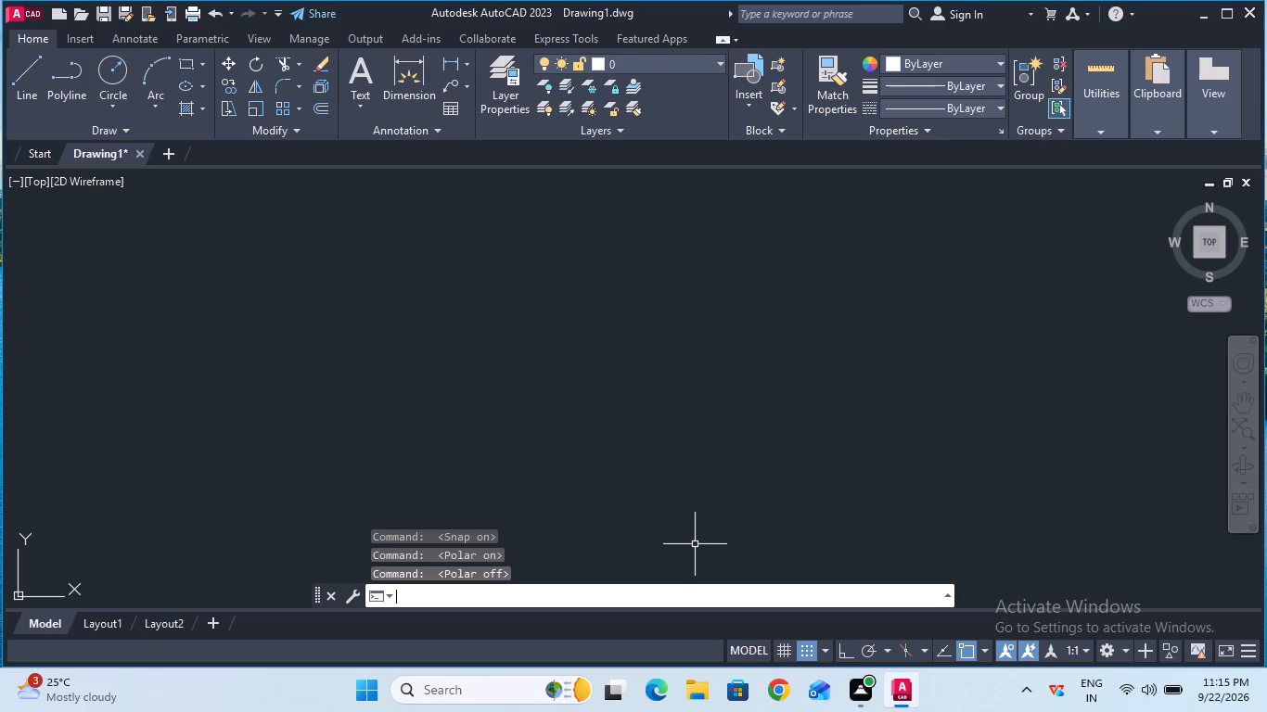
{"action": "key", "text": "F9"}
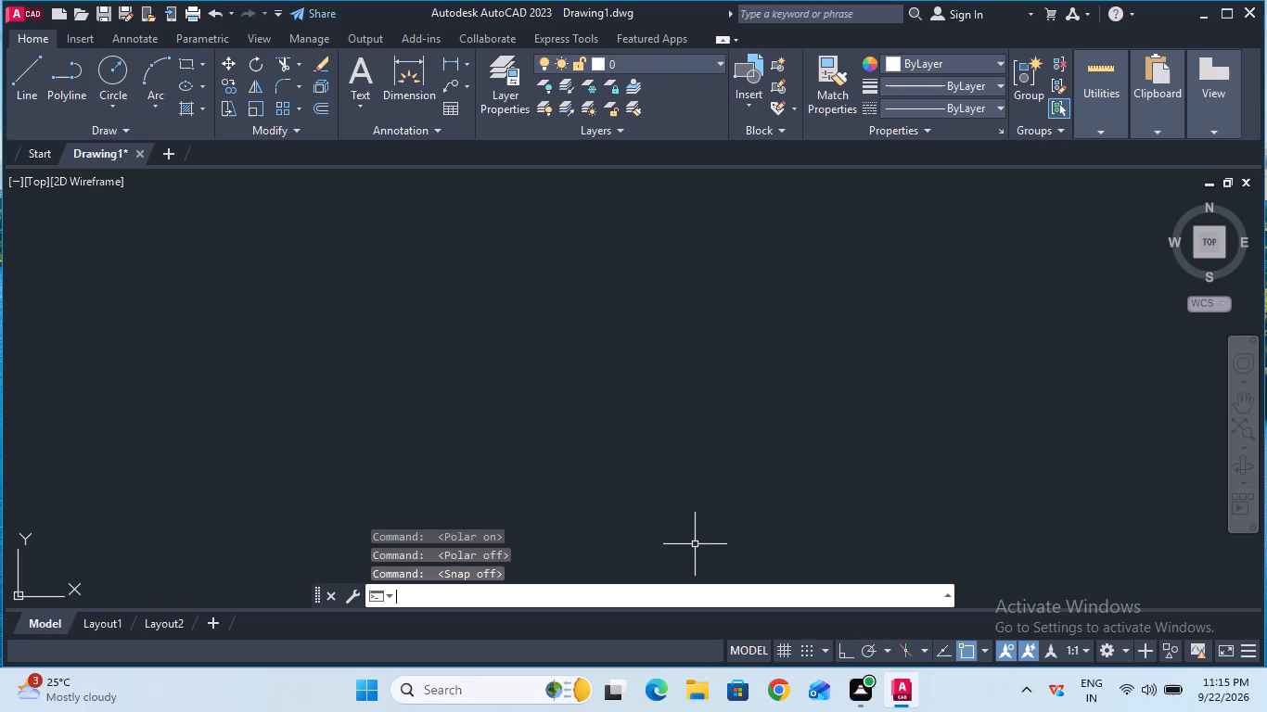
{"action": "key", "text": "F9"}
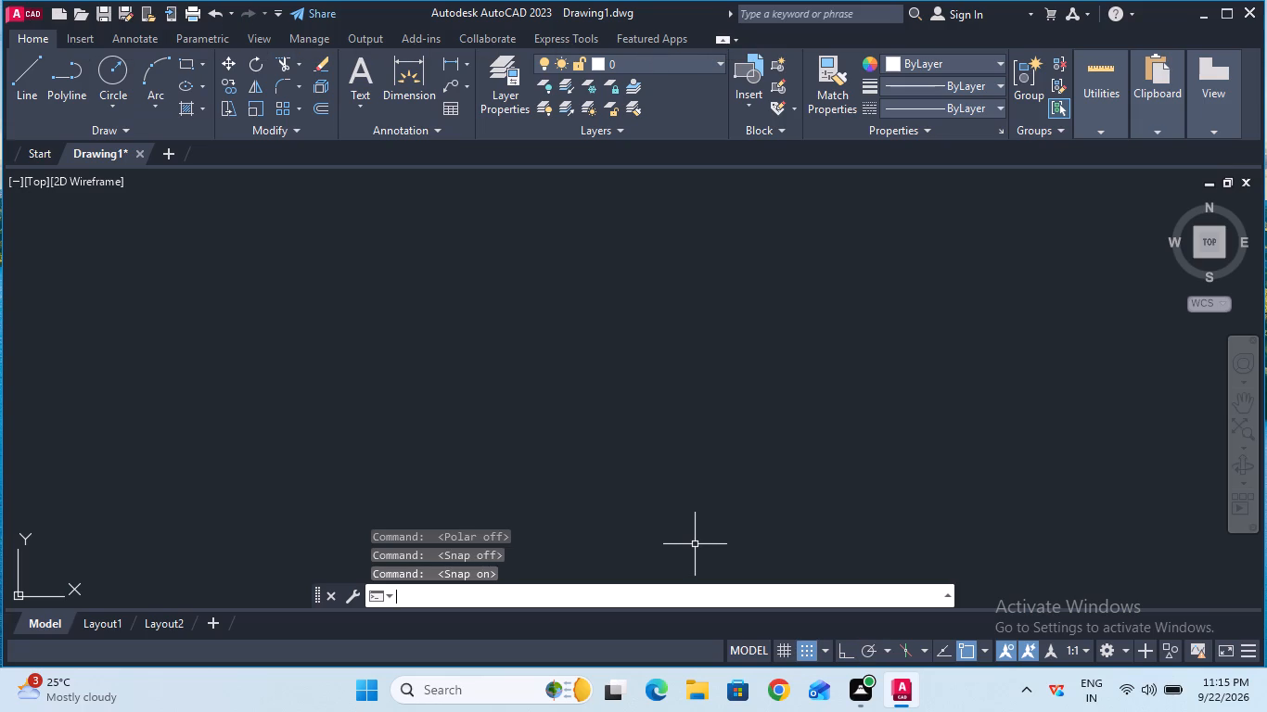
{"action": "key", "text": "F8"}
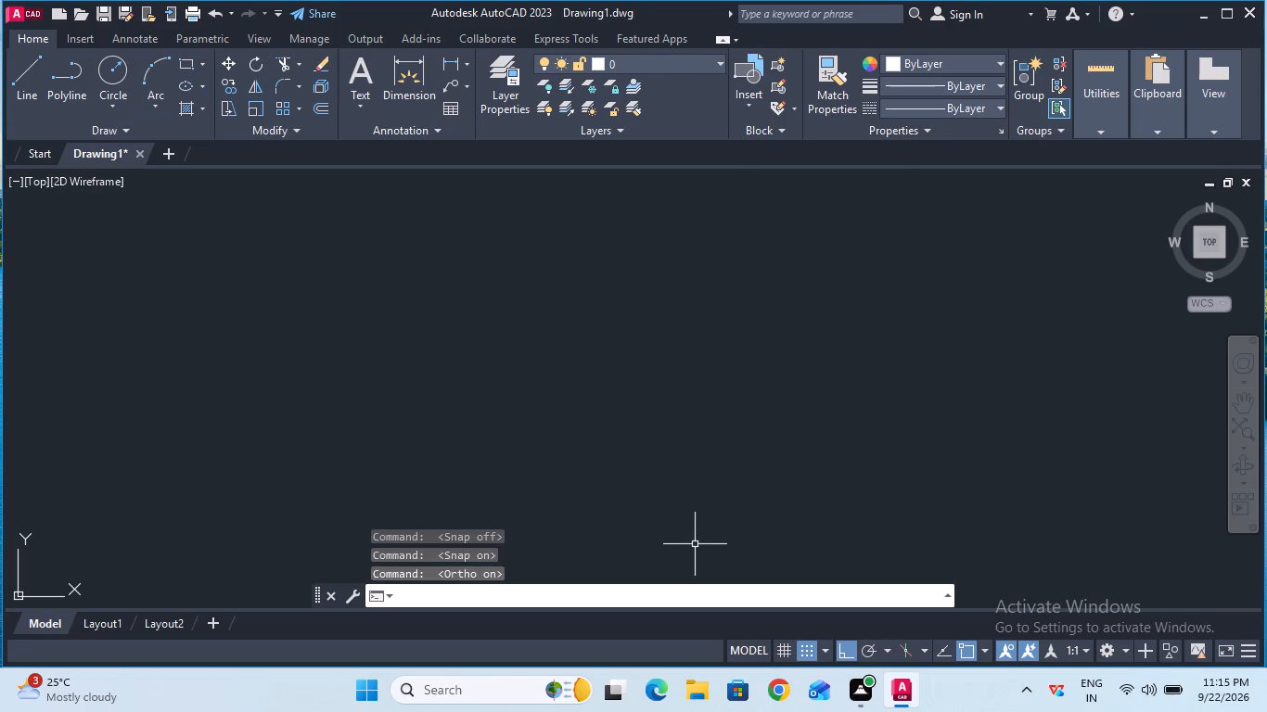
{"action": "key", "text": "F7"}
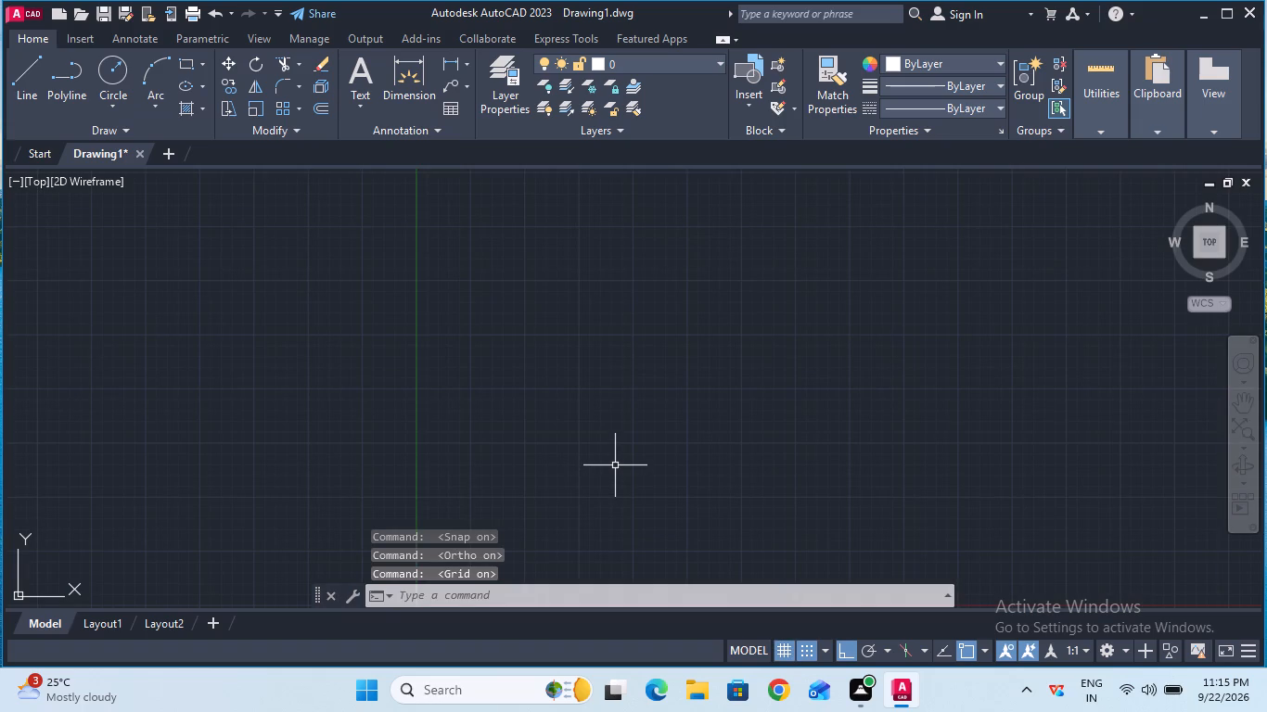
{"action": "key", "text": "F8"}
{"action": "key", "text": "F8"}
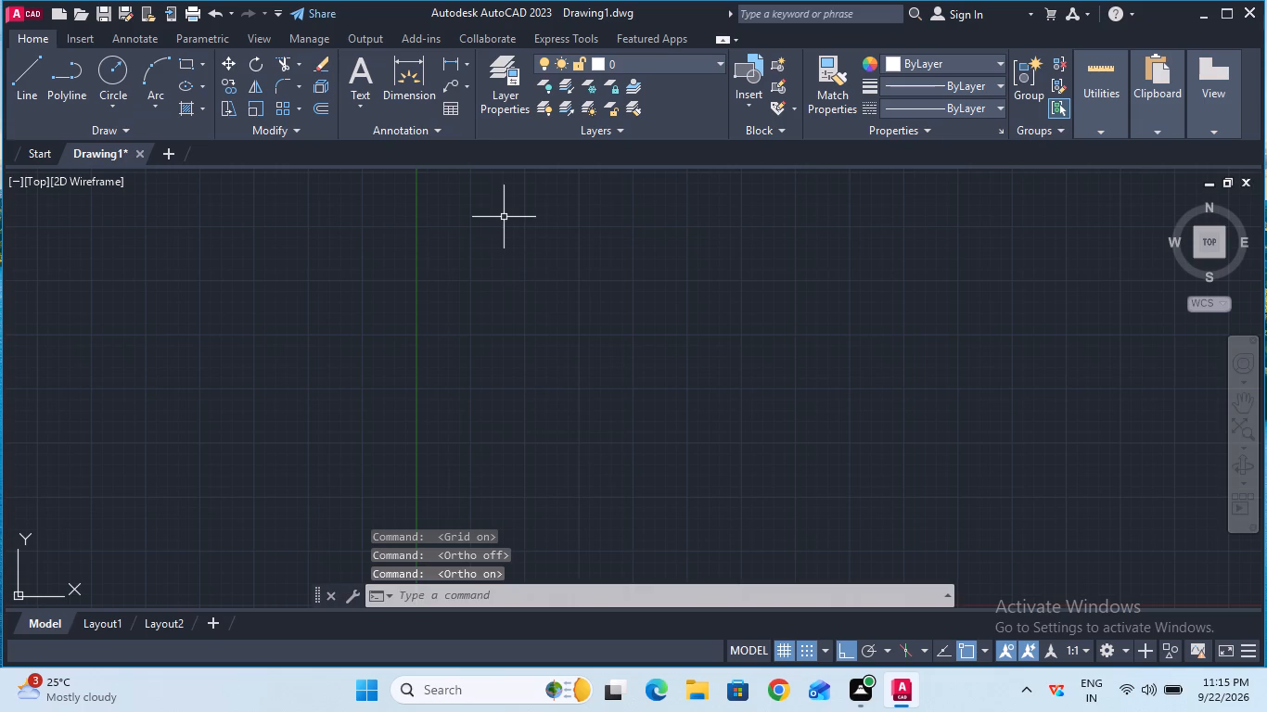
Load the CENTER linetype from acad.lin into the drawing's linetypes.
{"action": "left_click", "coordinate": [465, 61]}
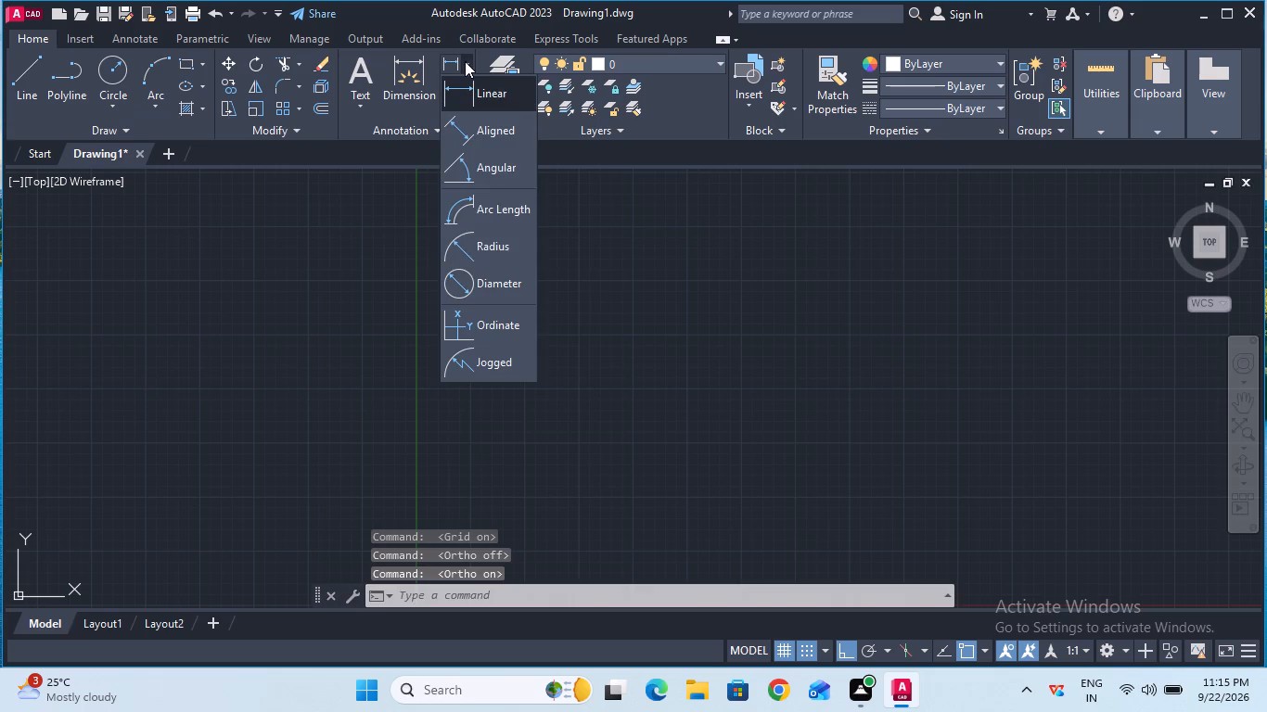
{"action": "left_click", "coordinate": [488, 136]}
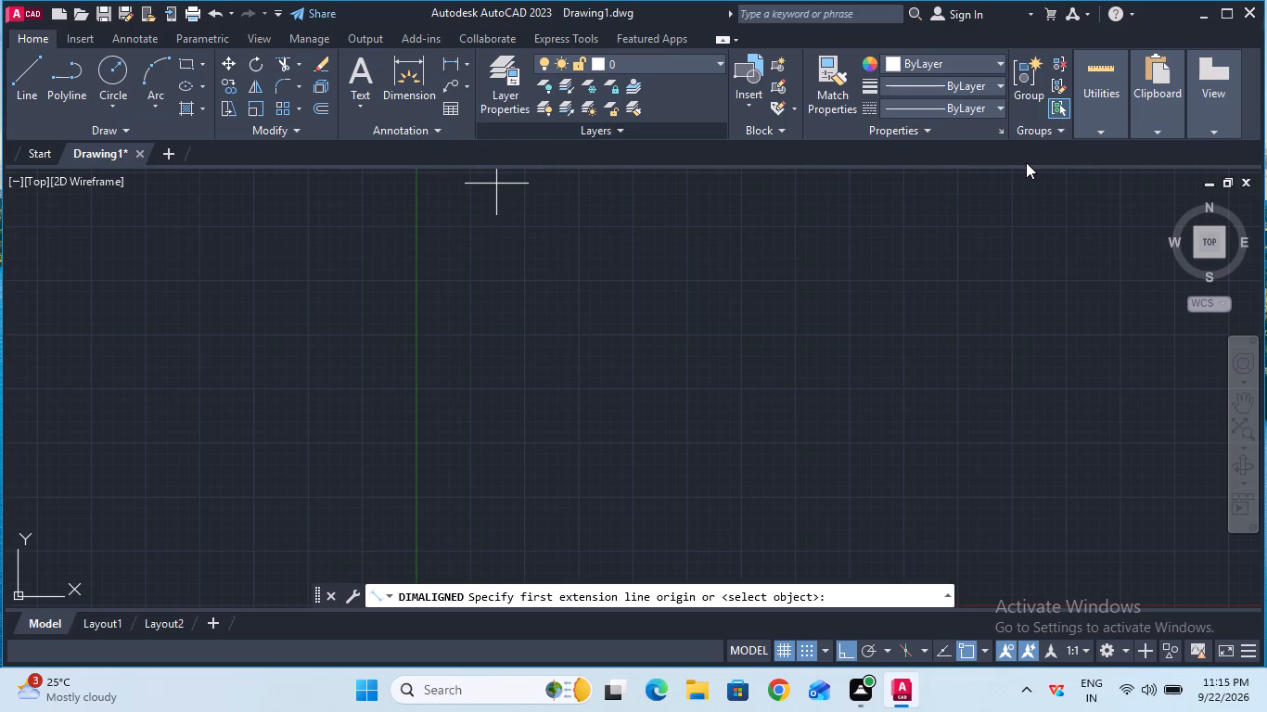
{"action": "left_click", "coordinate": [965, 106]}
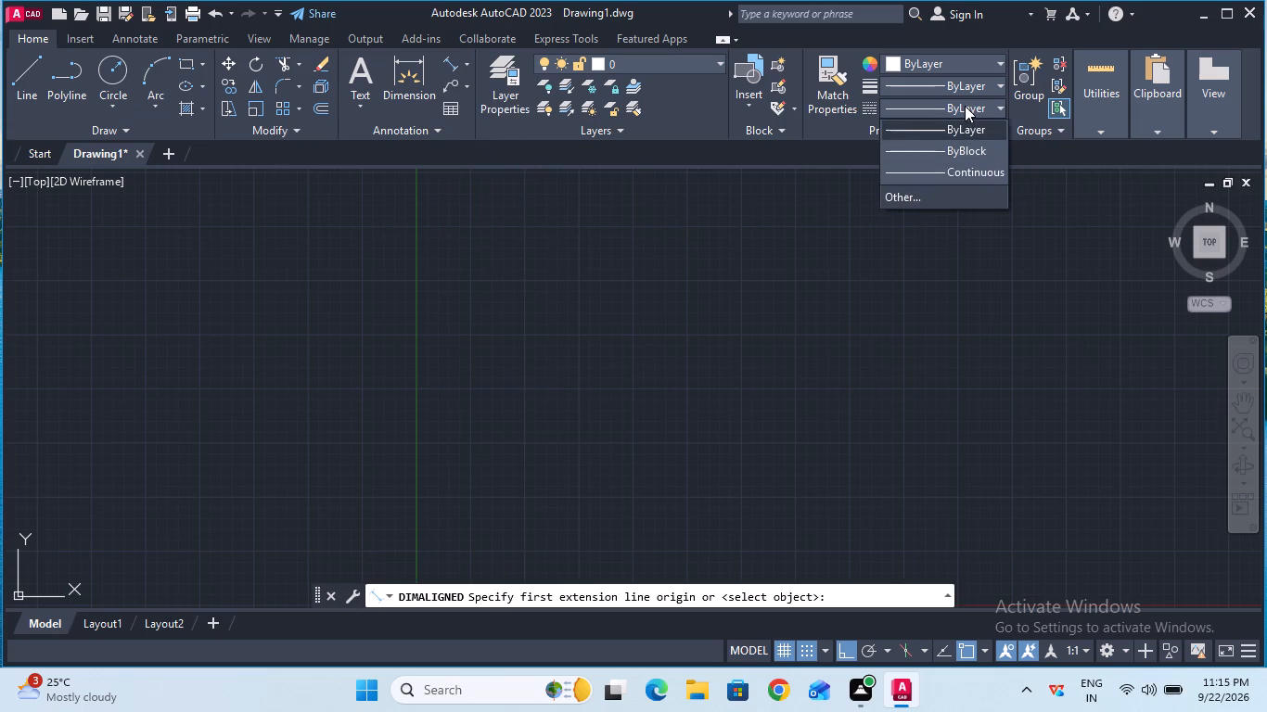
{"action": "left_click", "coordinate": [961, 187]}
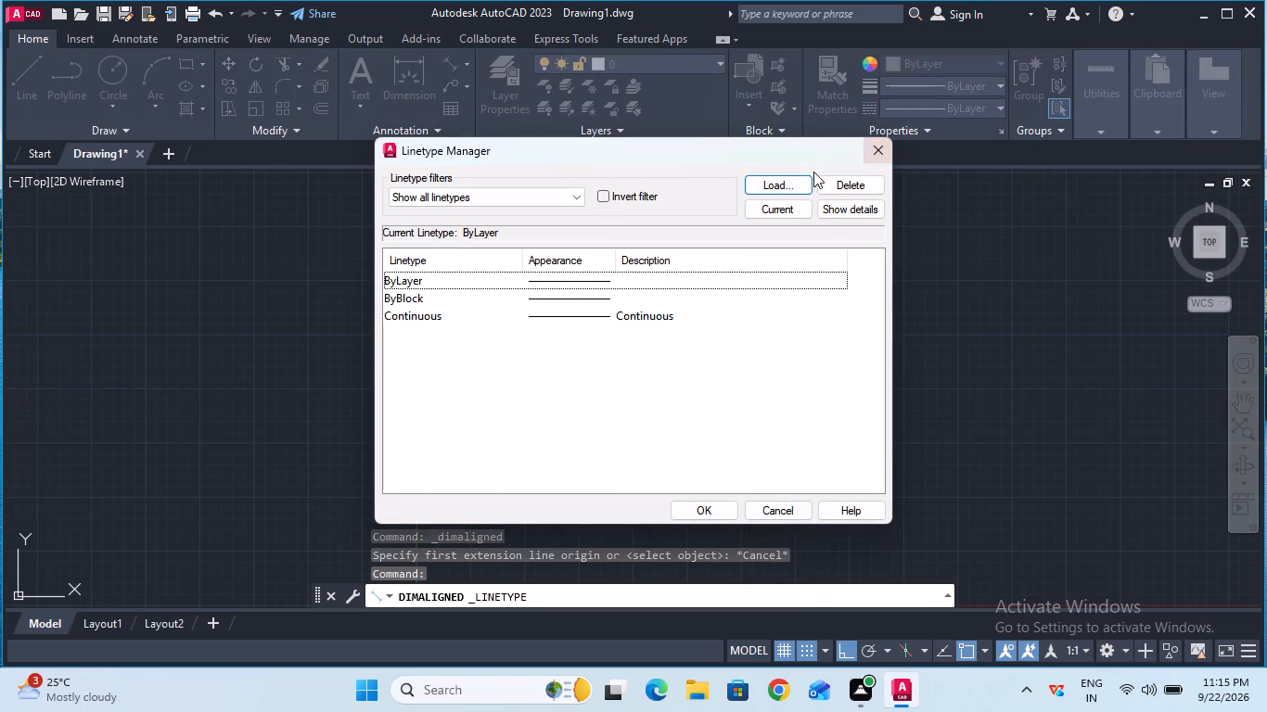
{"action": "left_click", "coordinate": [796, 181]}
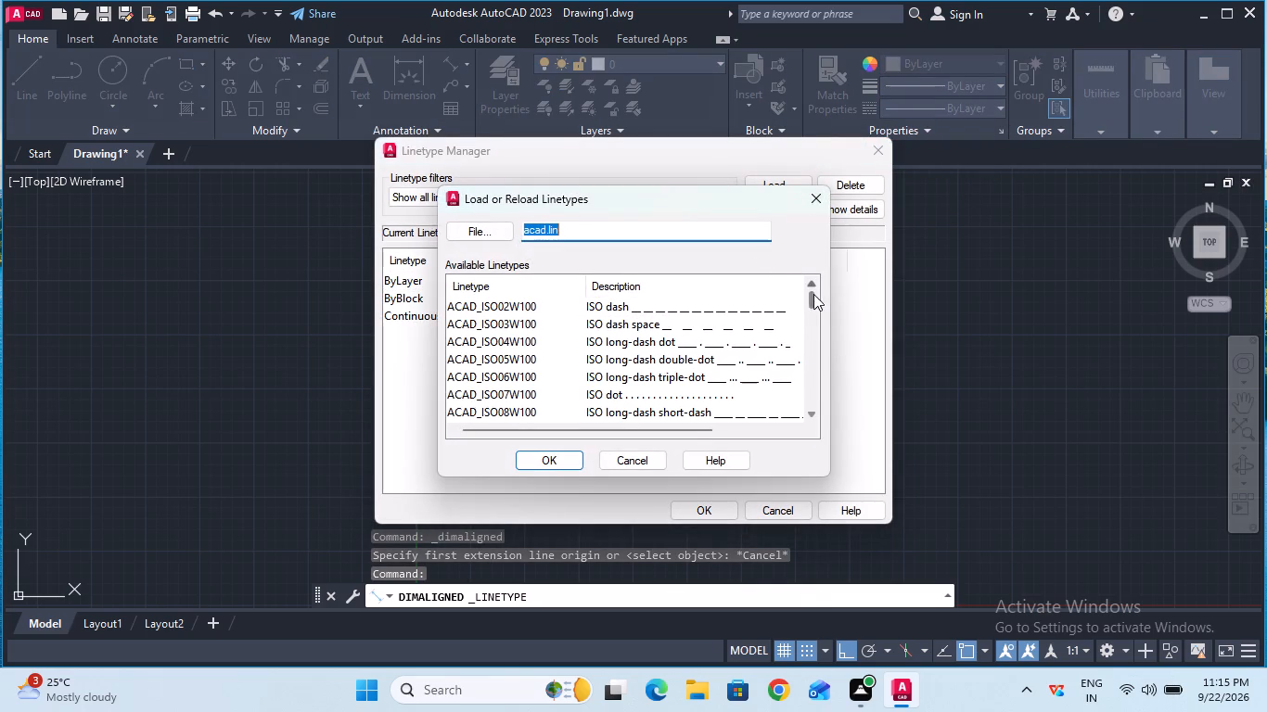
{"action": "left_click_drag", "start_coordinate": [811, 295], "coordinate": [810, 343]}
{"action": "left_click_drag", "start_coordinate": [808, 341], "coordinate": [807, 319]}
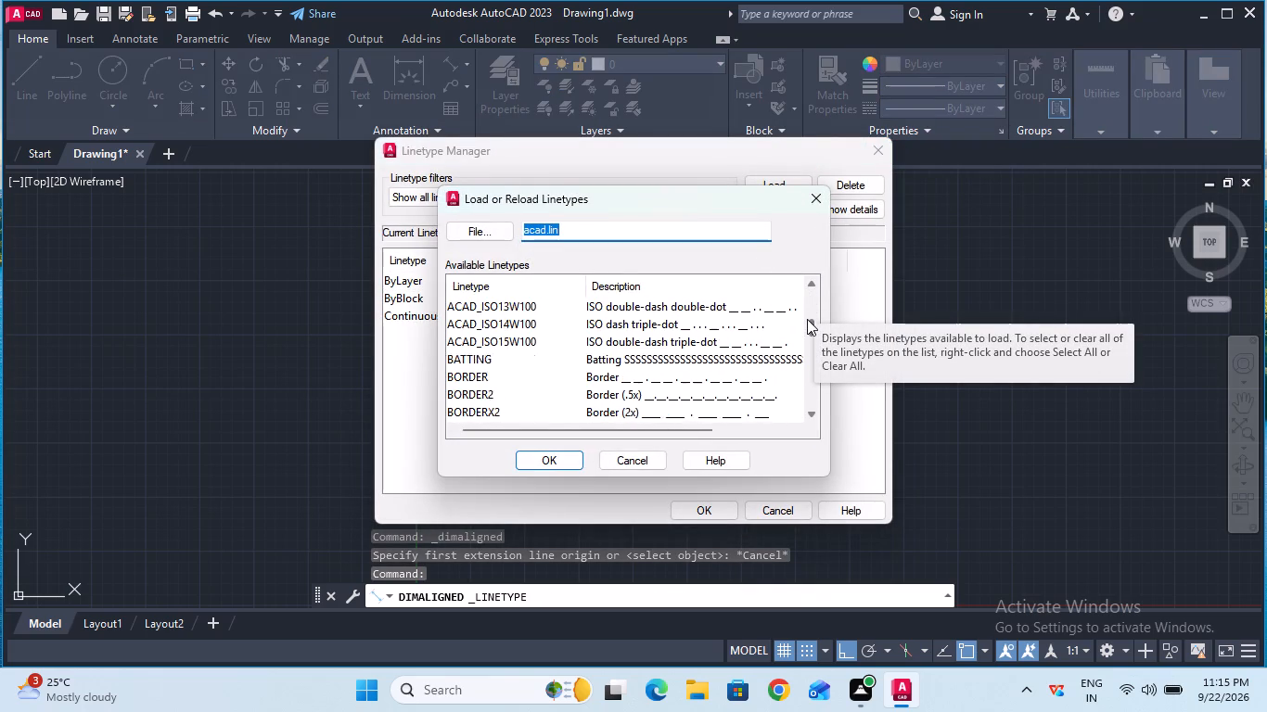
{"action": "left_click_drag", "start_coordinate": [807, 319], "coordinate": [807, 318]}
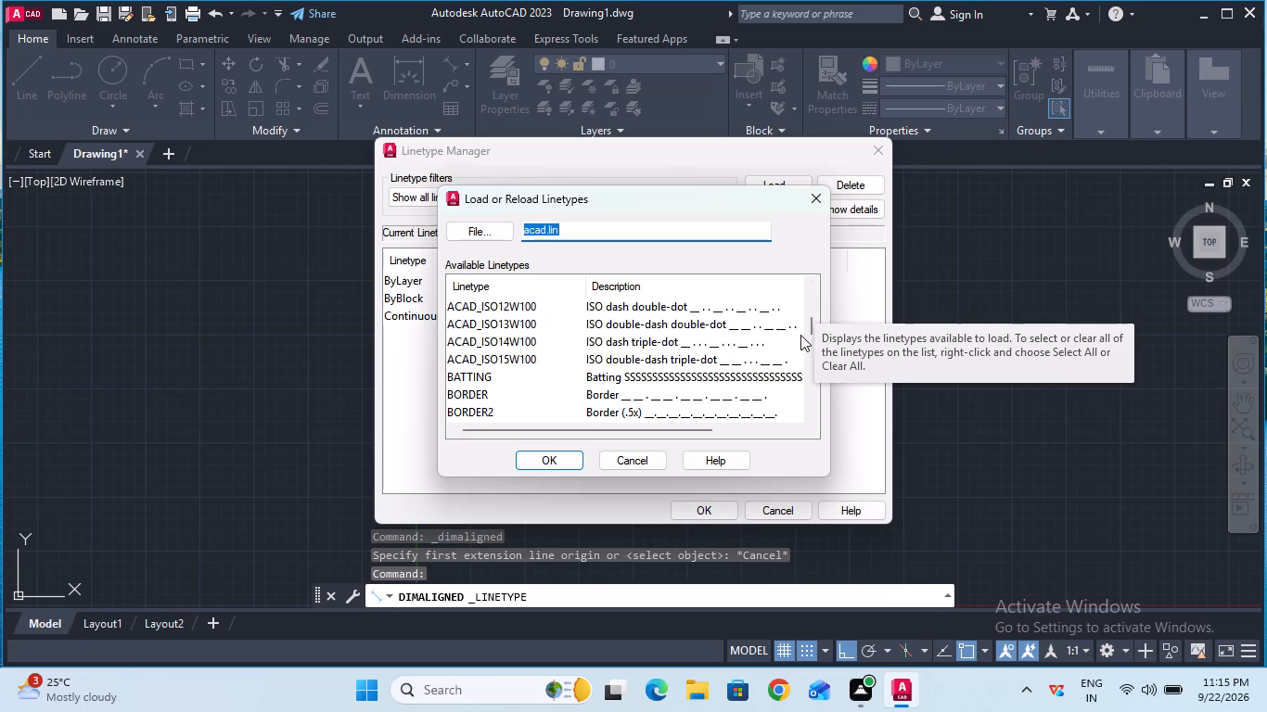
{"action": "left_click_drag", "start_coordinate": [809, 326], "coordinate": [809, 340]}
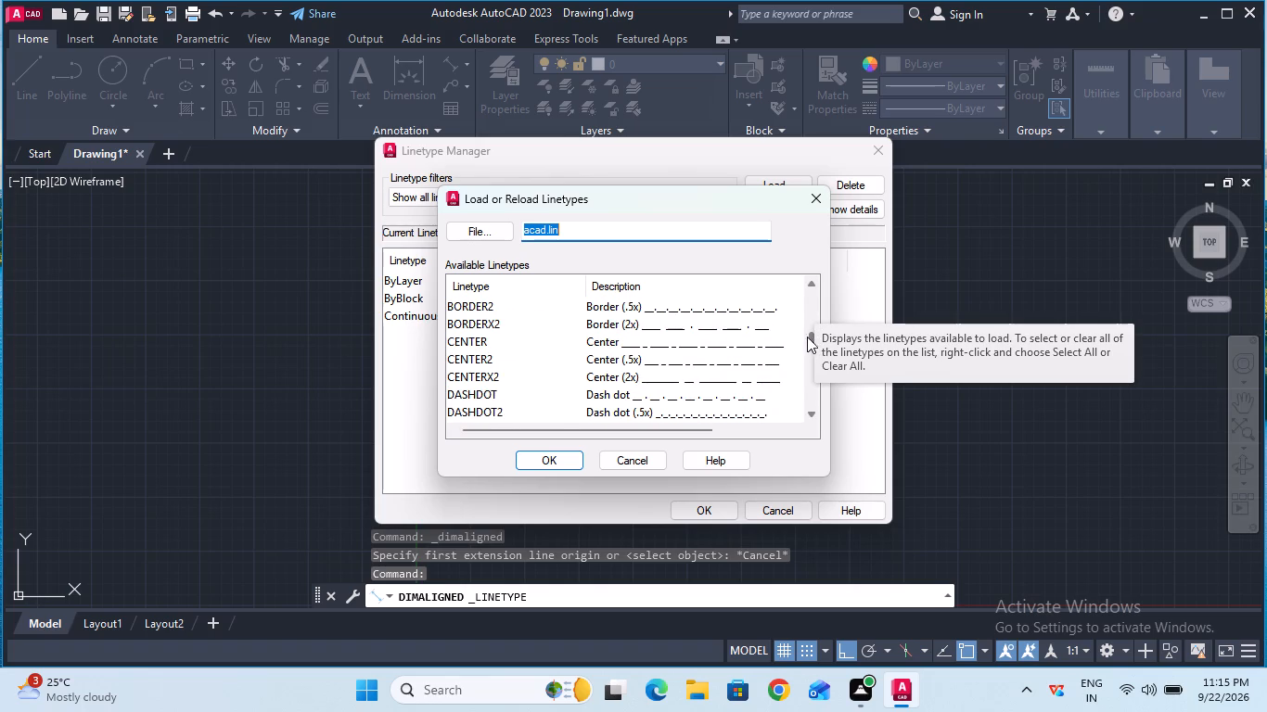
{"action": "left_click", "coordinate": [657, 341]}
{"action": "left_click", "coordinate": [534, 463]}
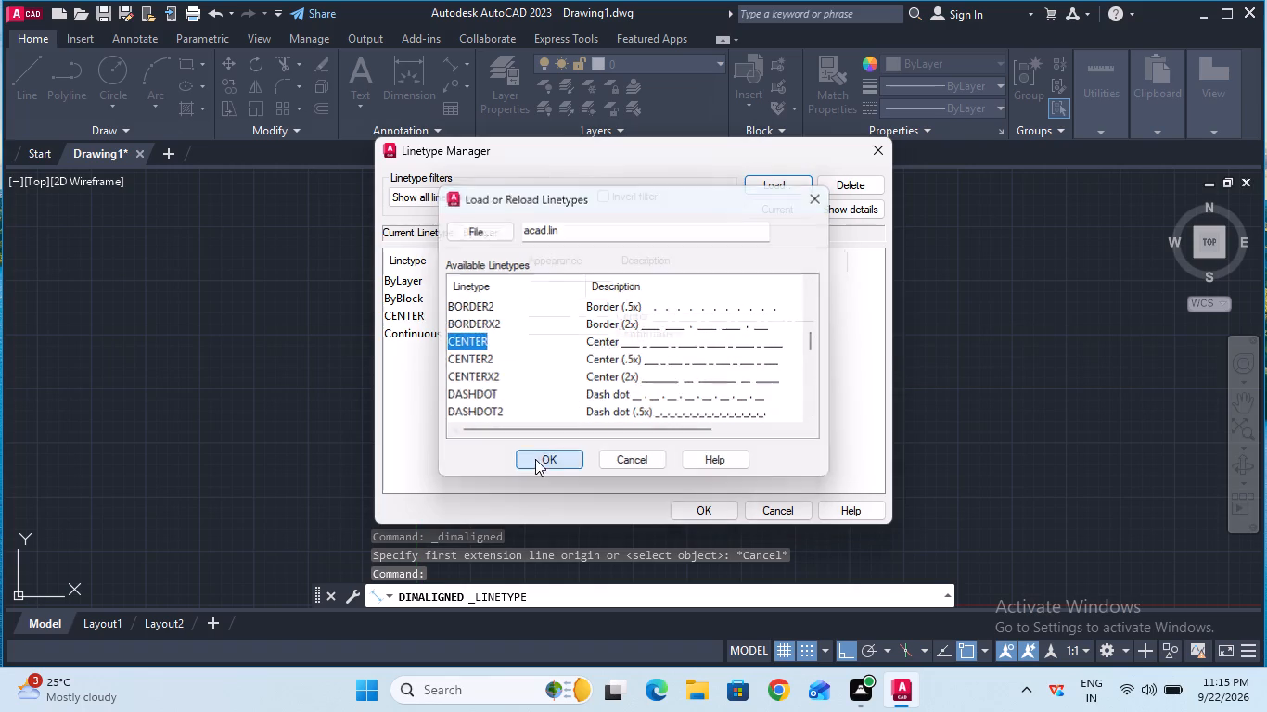
{"action": "left_click", "coordinate": [707, 504]}
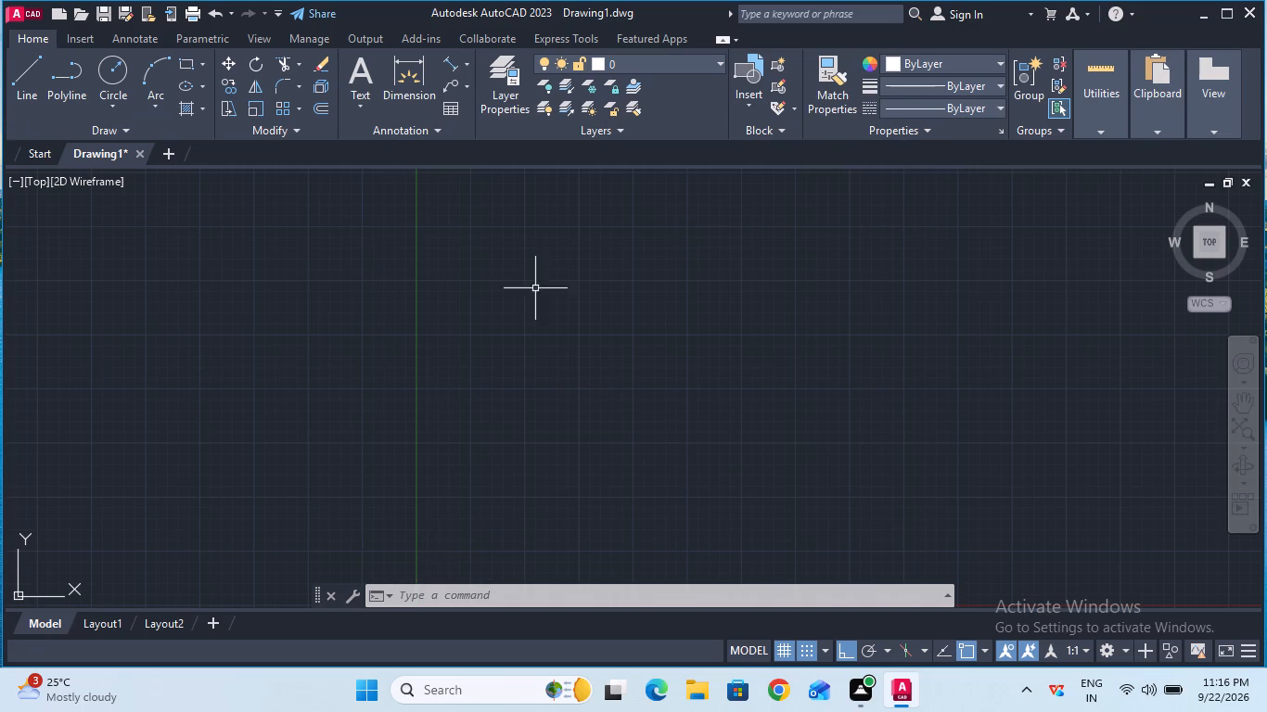
Switch on isometric drafting with the top isoplane.
{"action": "double_click", "coordinate": [920, 648]}
{"action": "double_click", "coordinate": [920, 648]}
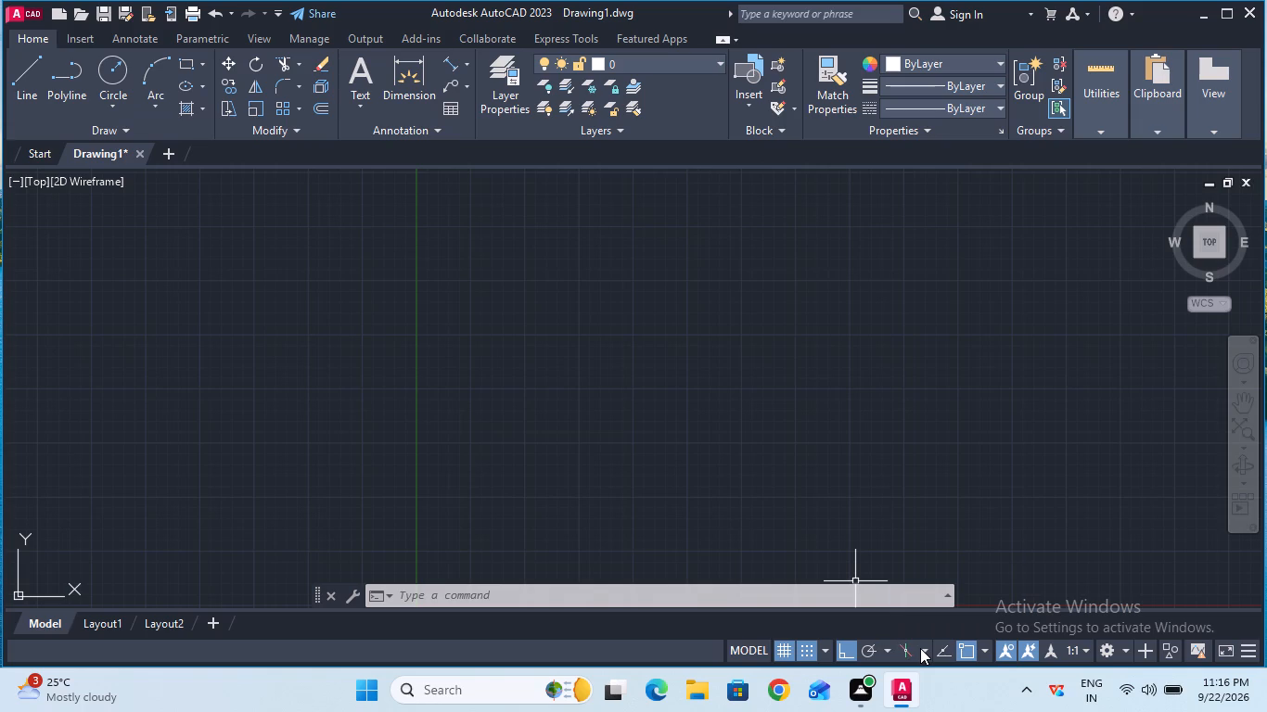
{"action": "left_click", "coordinate": [920, 648]}
{"action": "double_click", "coordinate": [960, 596]}
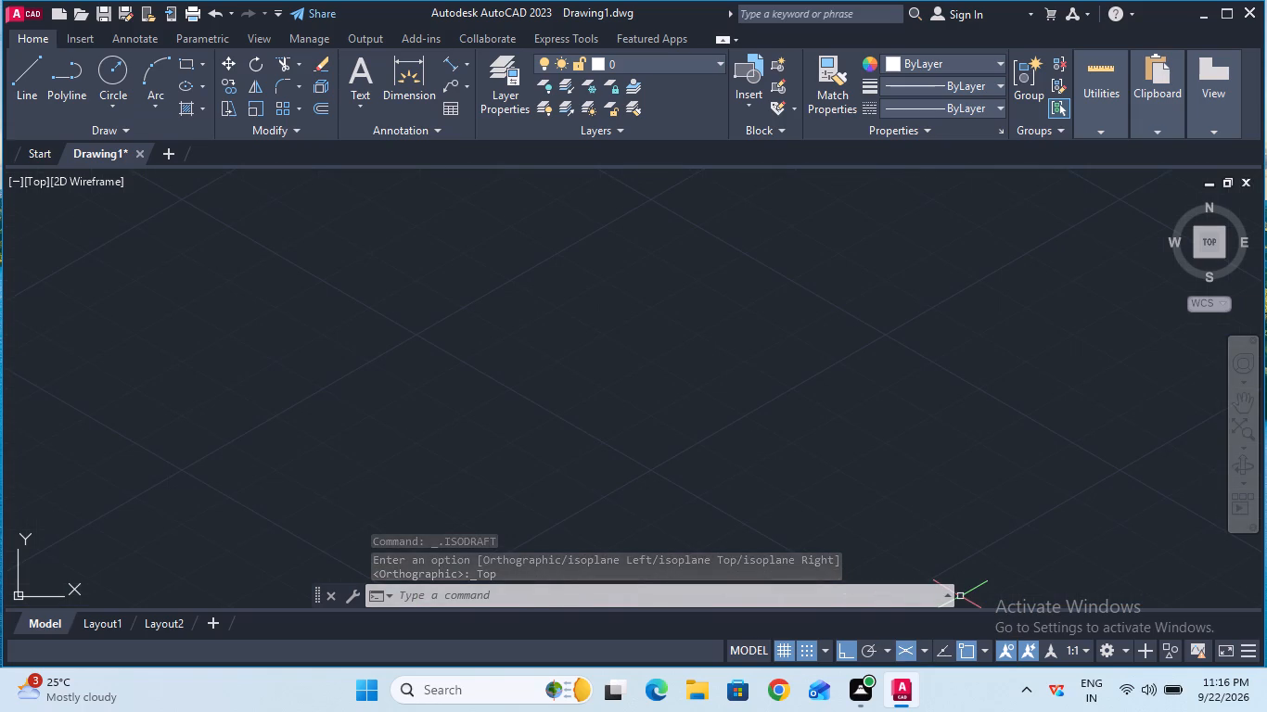
Draw a closed 100 by 30 isometric rectangle with lines on the top isoplane, its long sides running at 330°.
{"action": "left_click", "coordinate": [36, 86]}
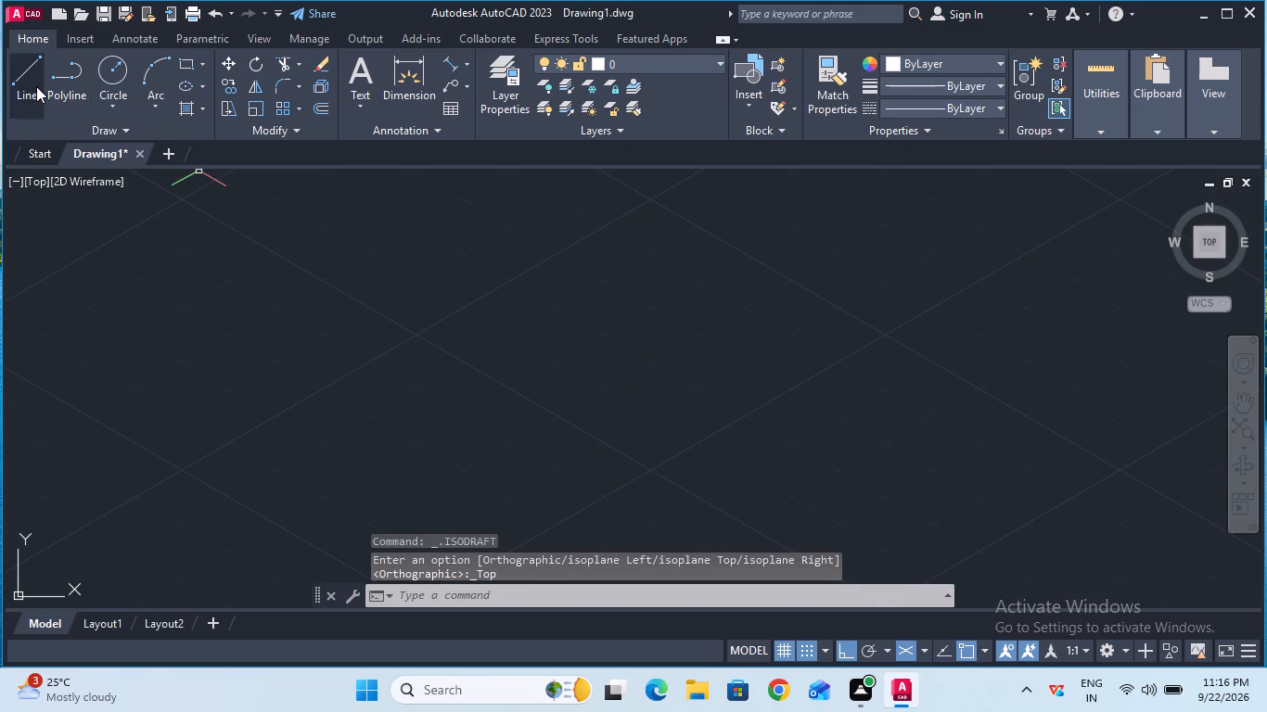
{"action": "left_click", "coordinate": [416, 334]}
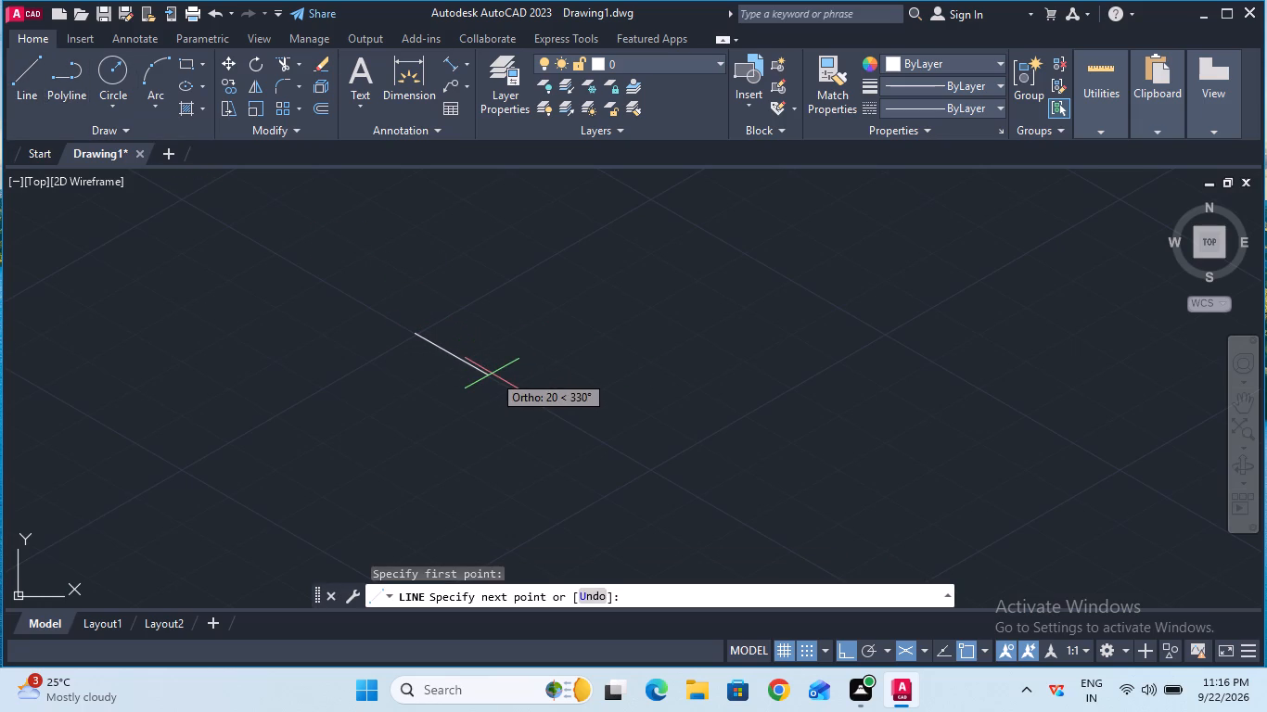
{"action": "key", "text": "1"}
{"action": "type", "text": "00"}
{"action": "key", "text": "Return"}
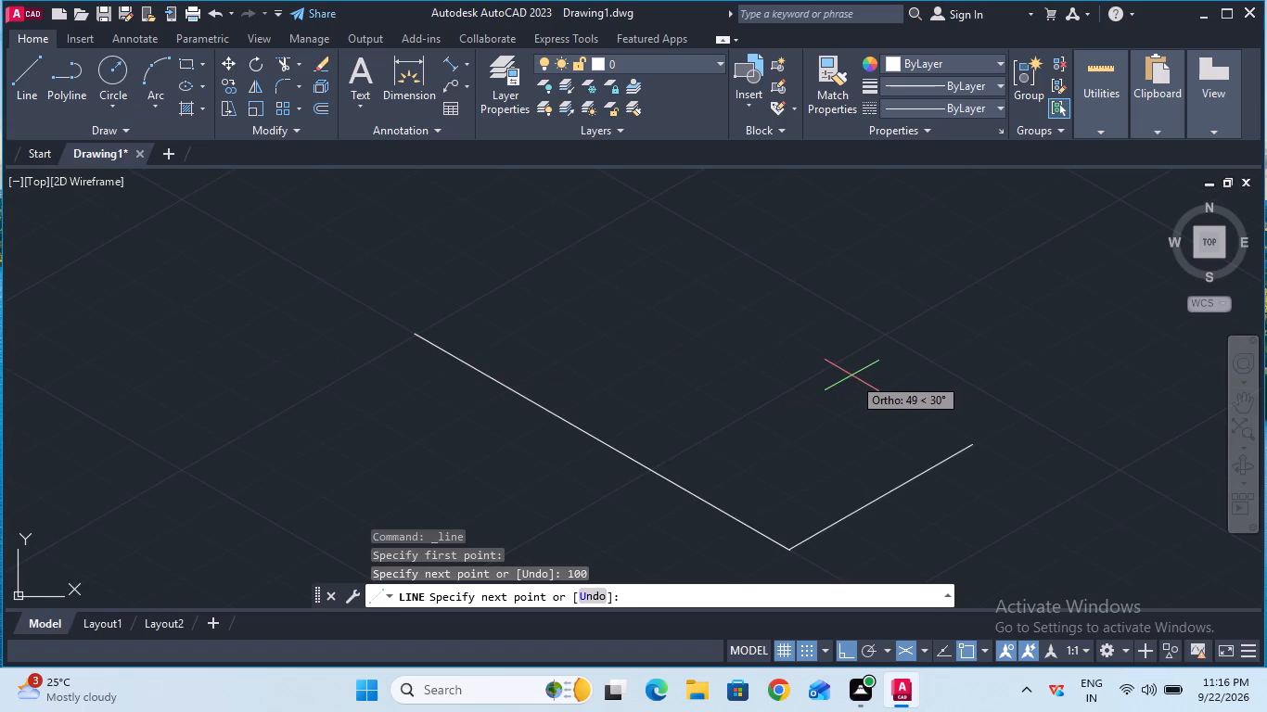
{"action": "type", "text": "30"}
{"action": "key", "text": "Return"}
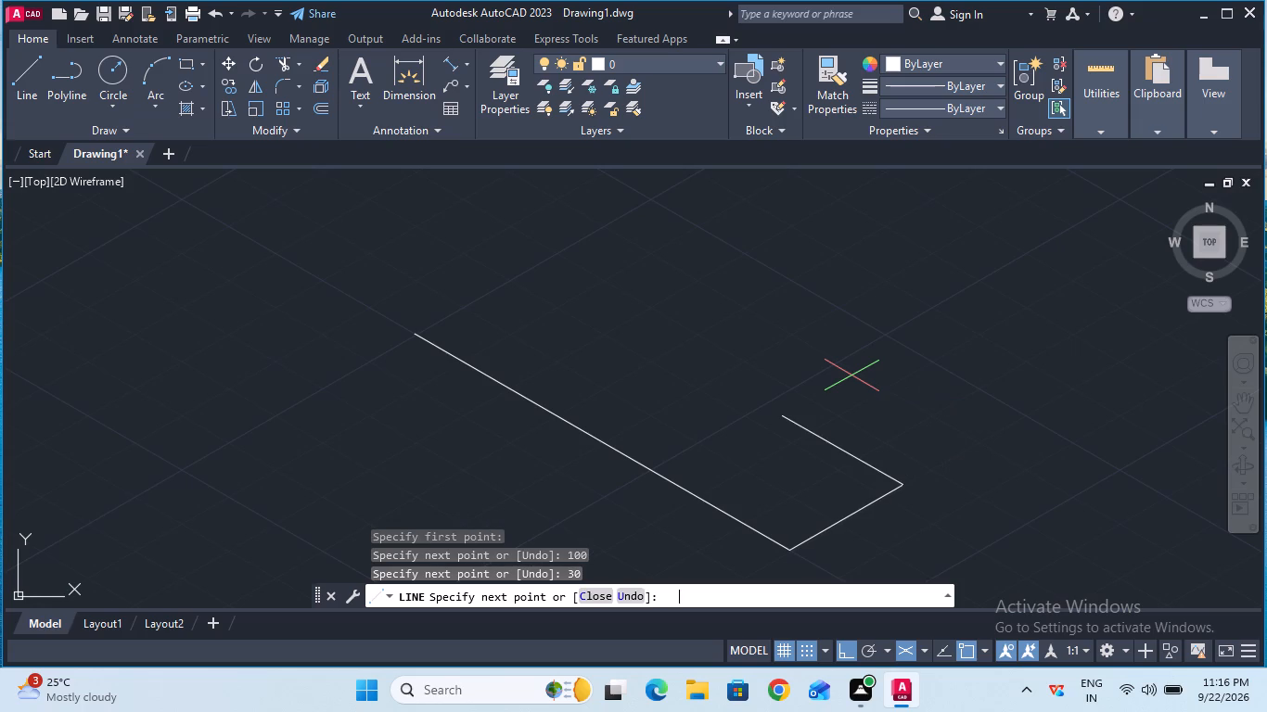
{"action": "type", "text": "100"}
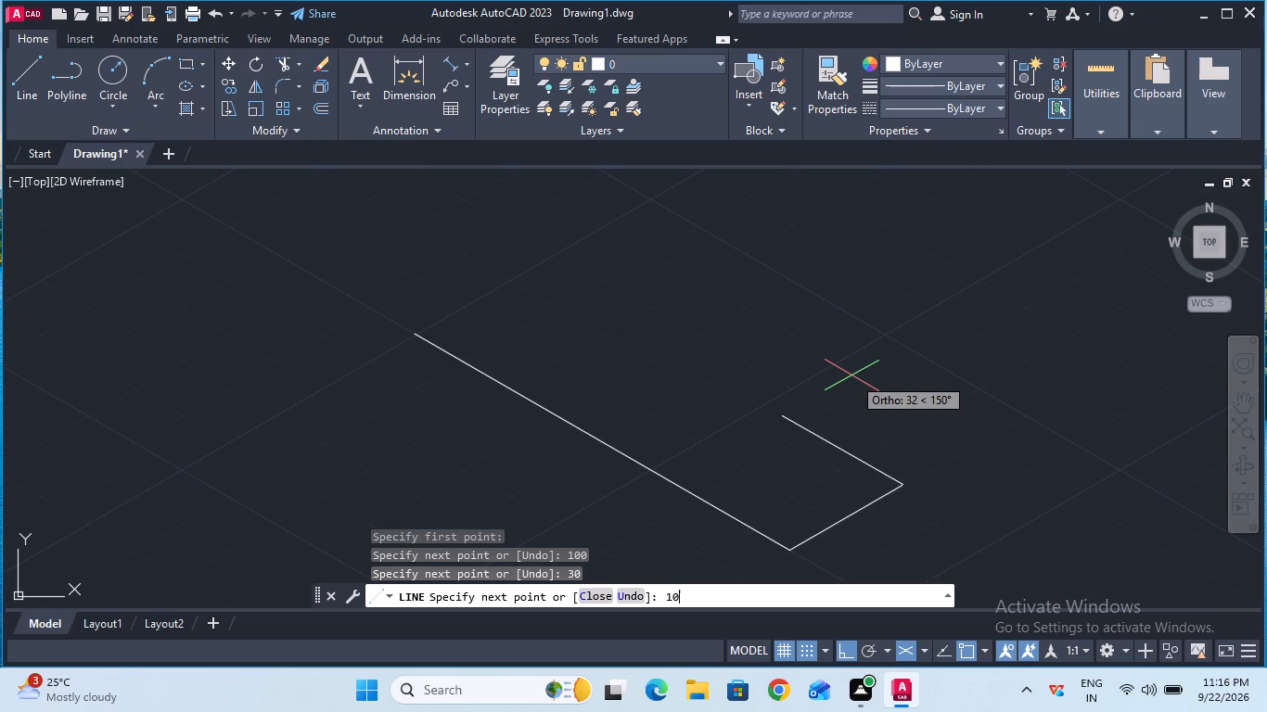
{"action": "key", "text": "Return"}
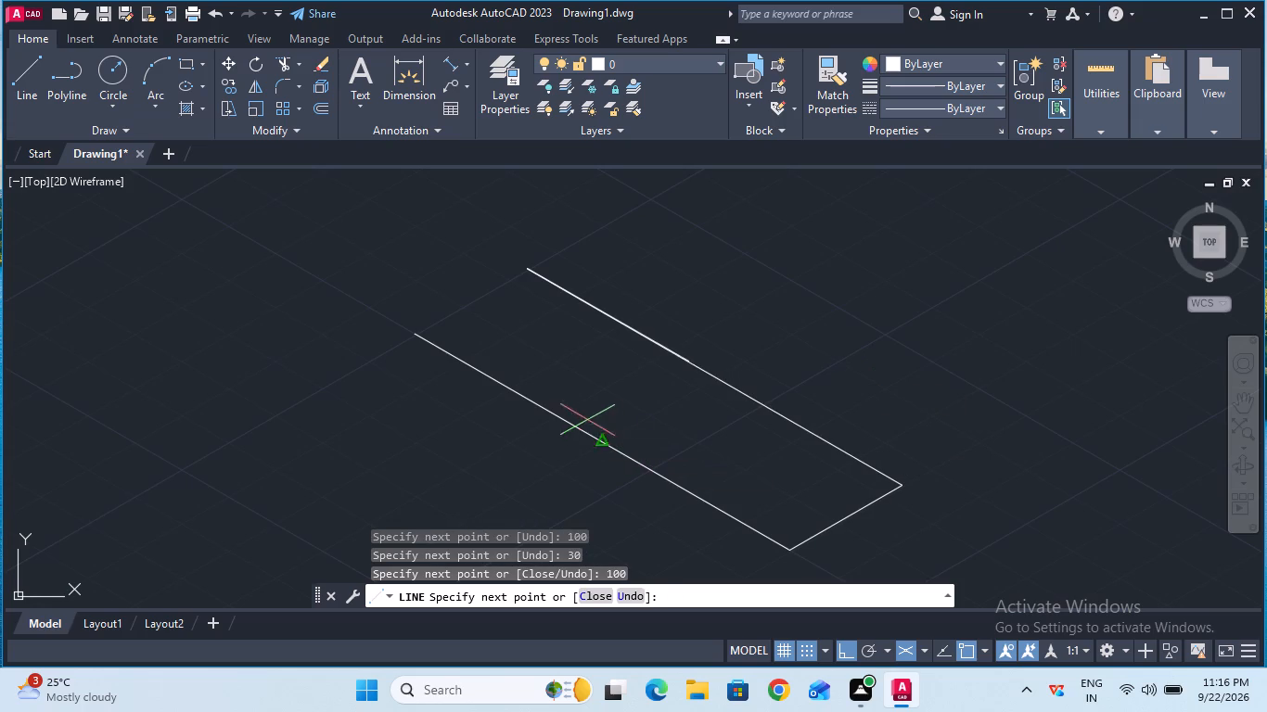
{"action": "type", "text": "30"}
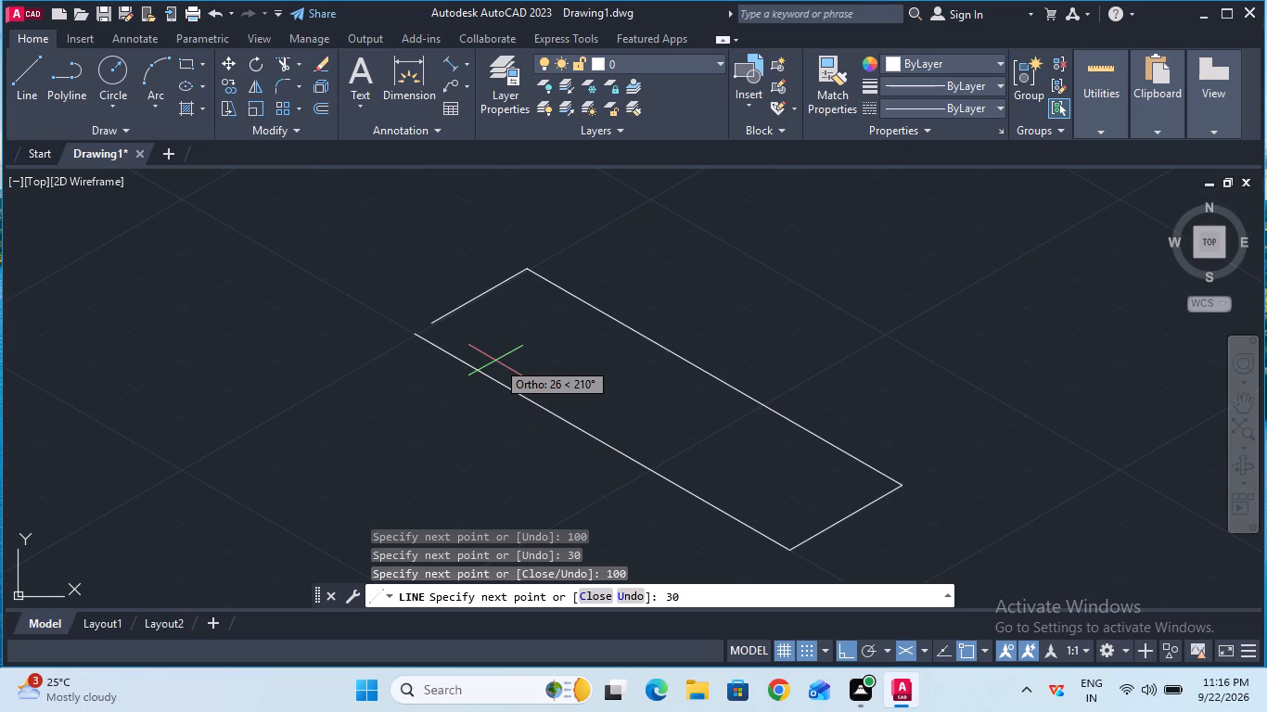
{"action": "key", "text": "Return"}
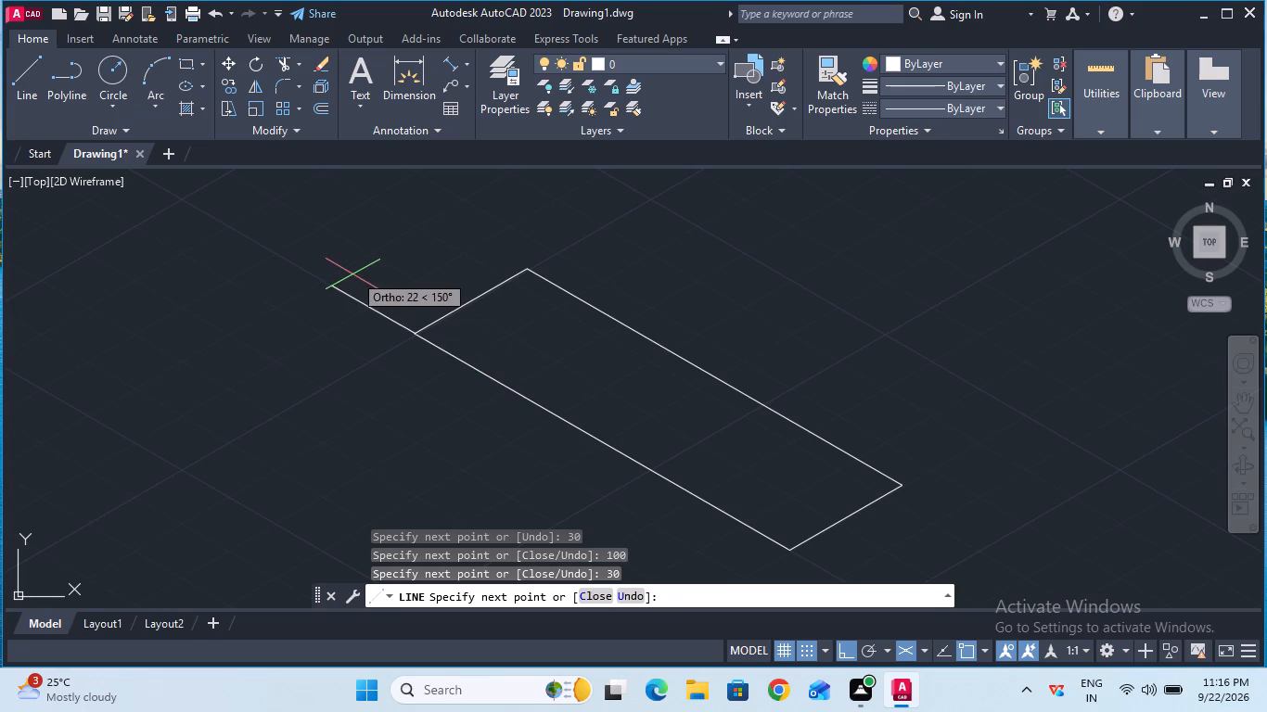
{"action": "key", "text": "Escape"}
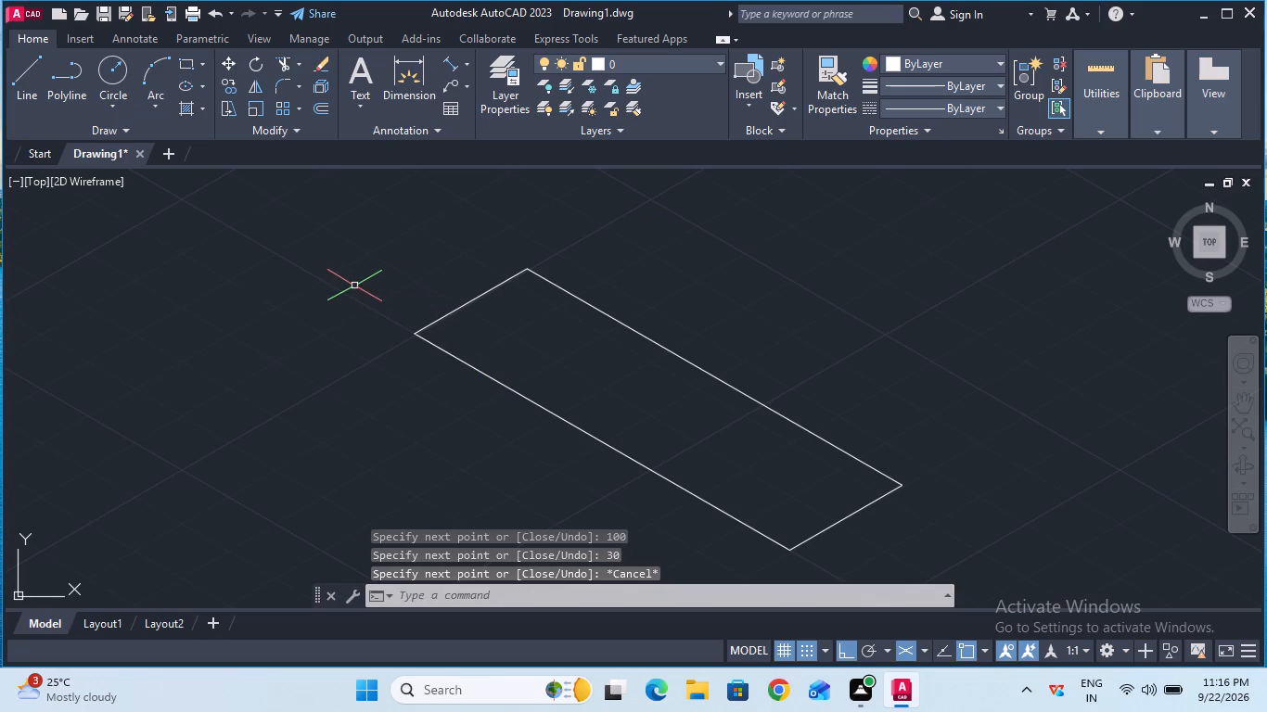
Join the four lines of the isometric rectangle into one object.
{"action": "left_click", "coordinate": [198, 210]}
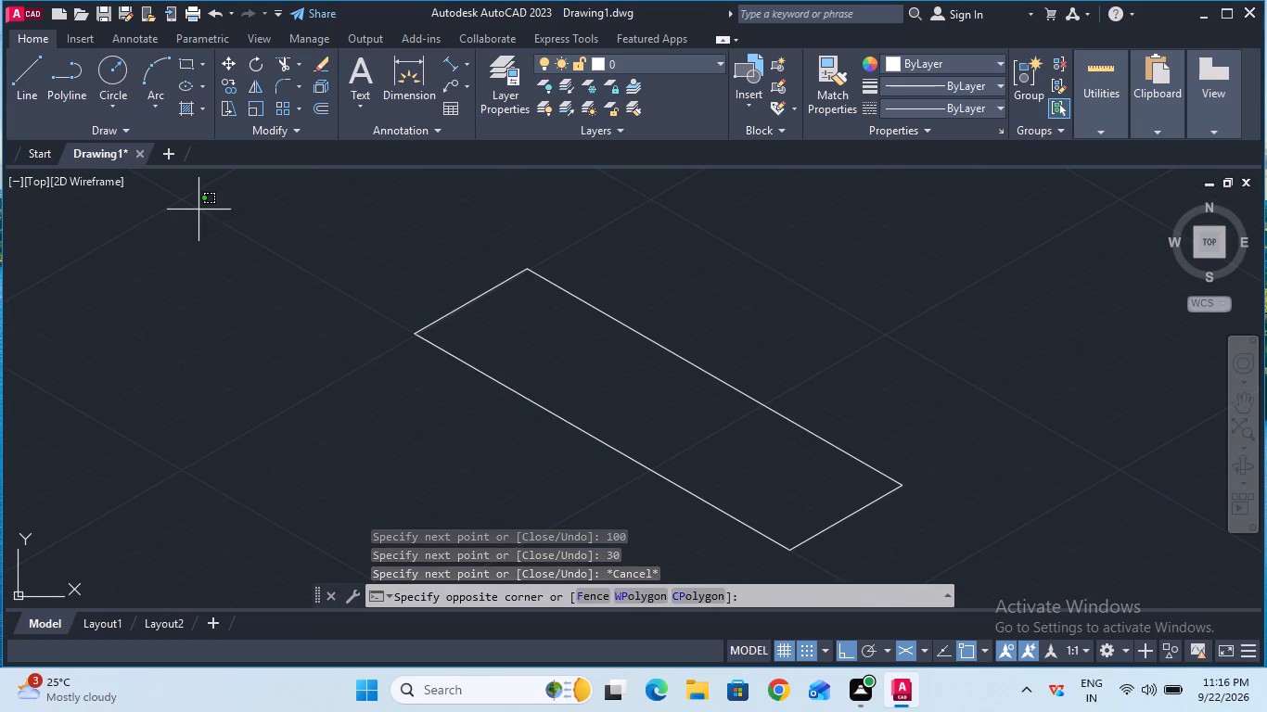
{"action": "left_click", "coordinate": [990, 553]}
{"action": "type", "text": "joi"}
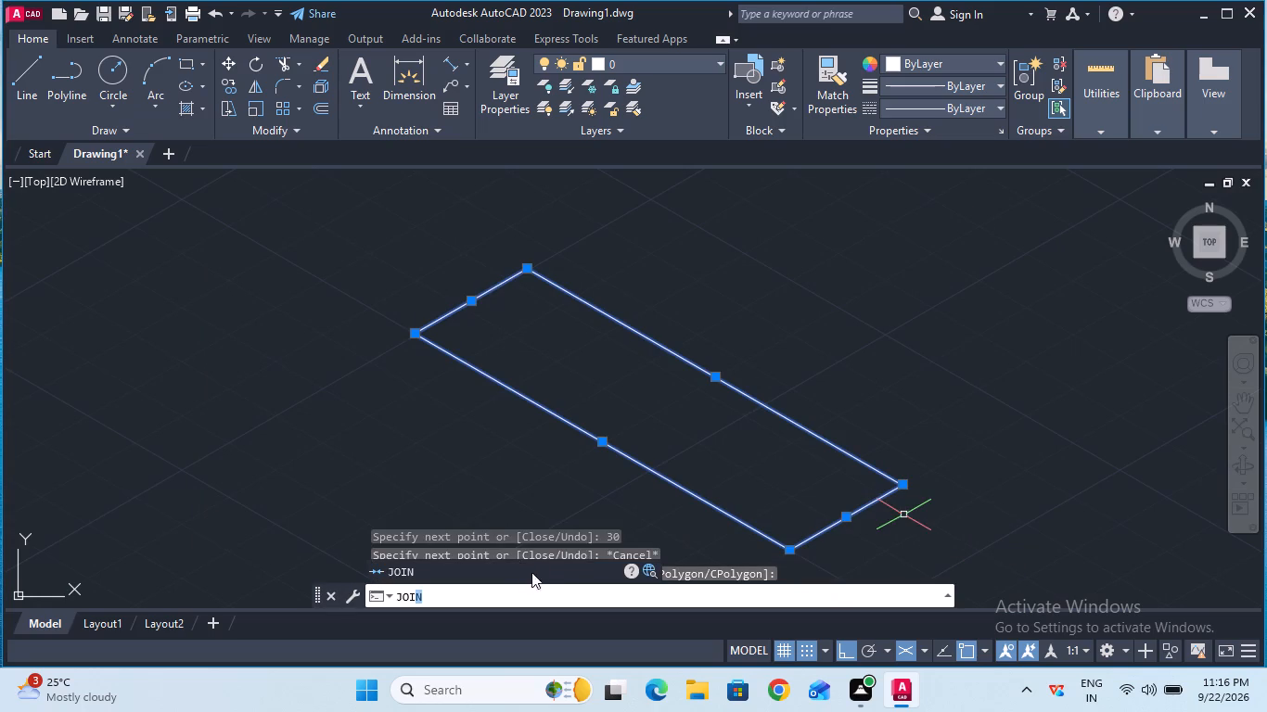
{"action": "left_click", "coordinate": [517, 574]}
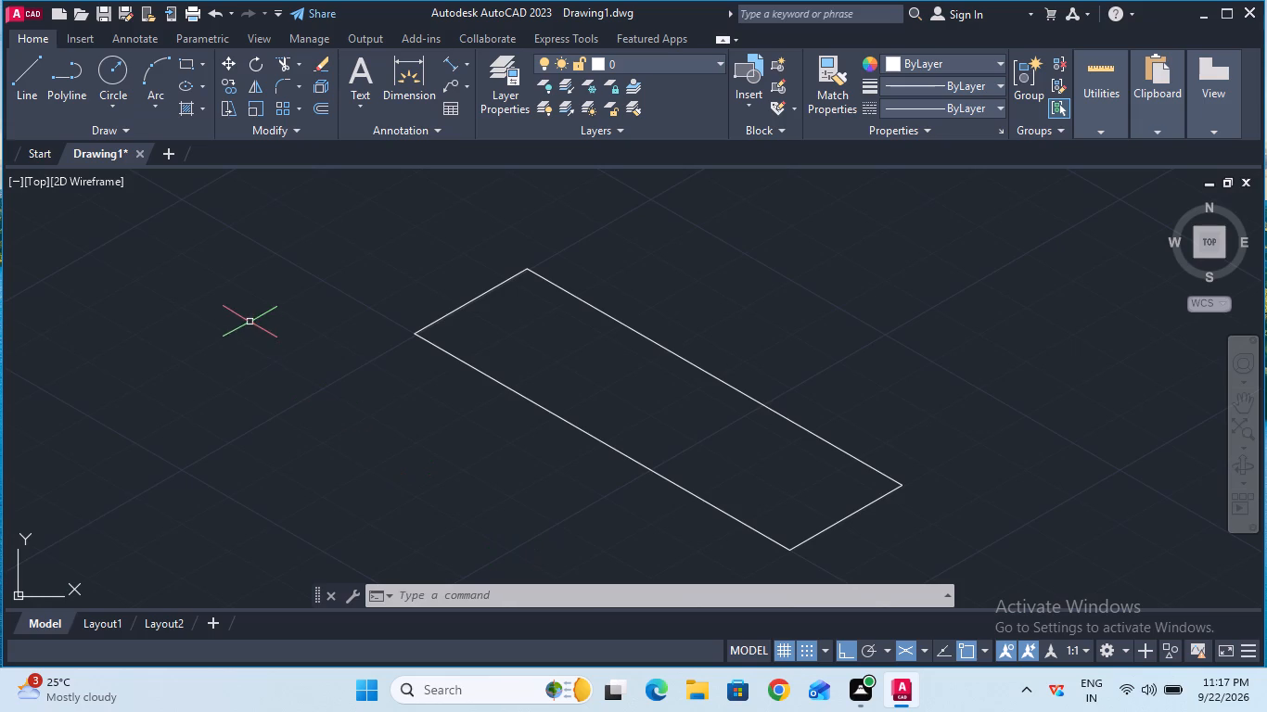
On the right isoplane, draw the end face over the base's 30-long front edge with lines 50 up, 30 along 30°, and back down.
{"action": "key", "text": "F5"}
{"action": "left_click", "coordinate": [13, 75]}
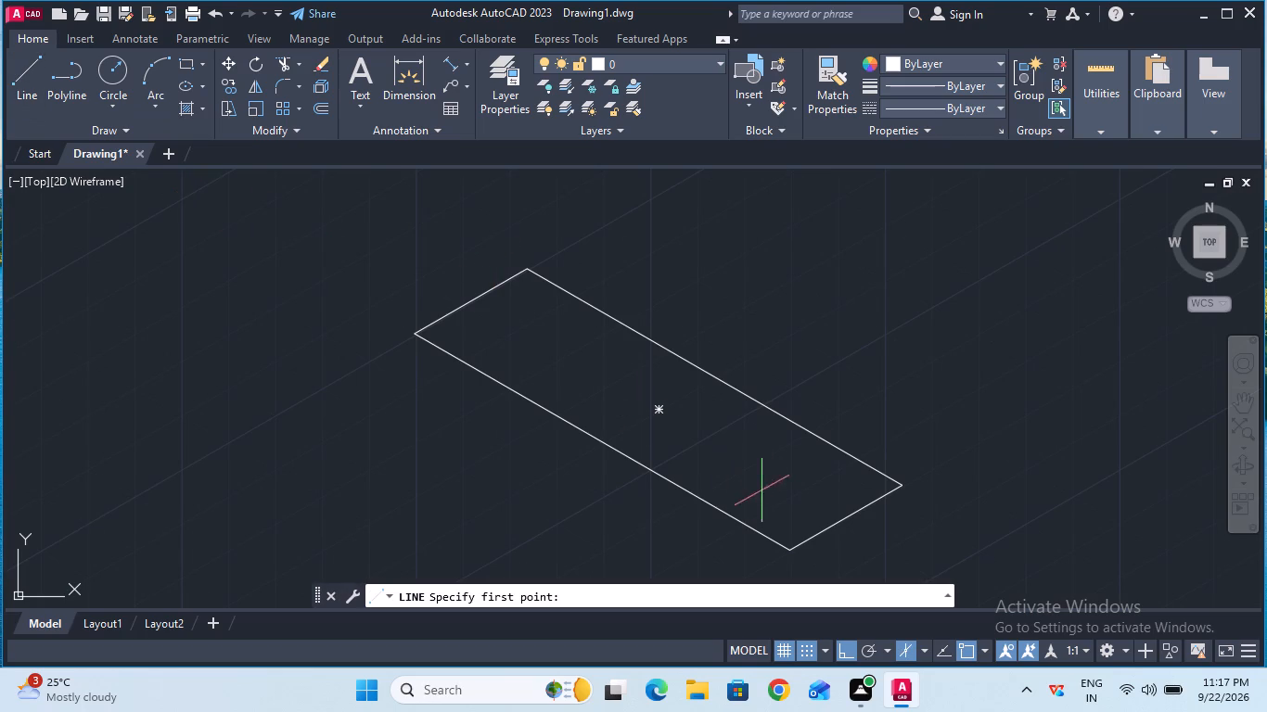
{"action": "left_click", "coordinate": [789, 551]}
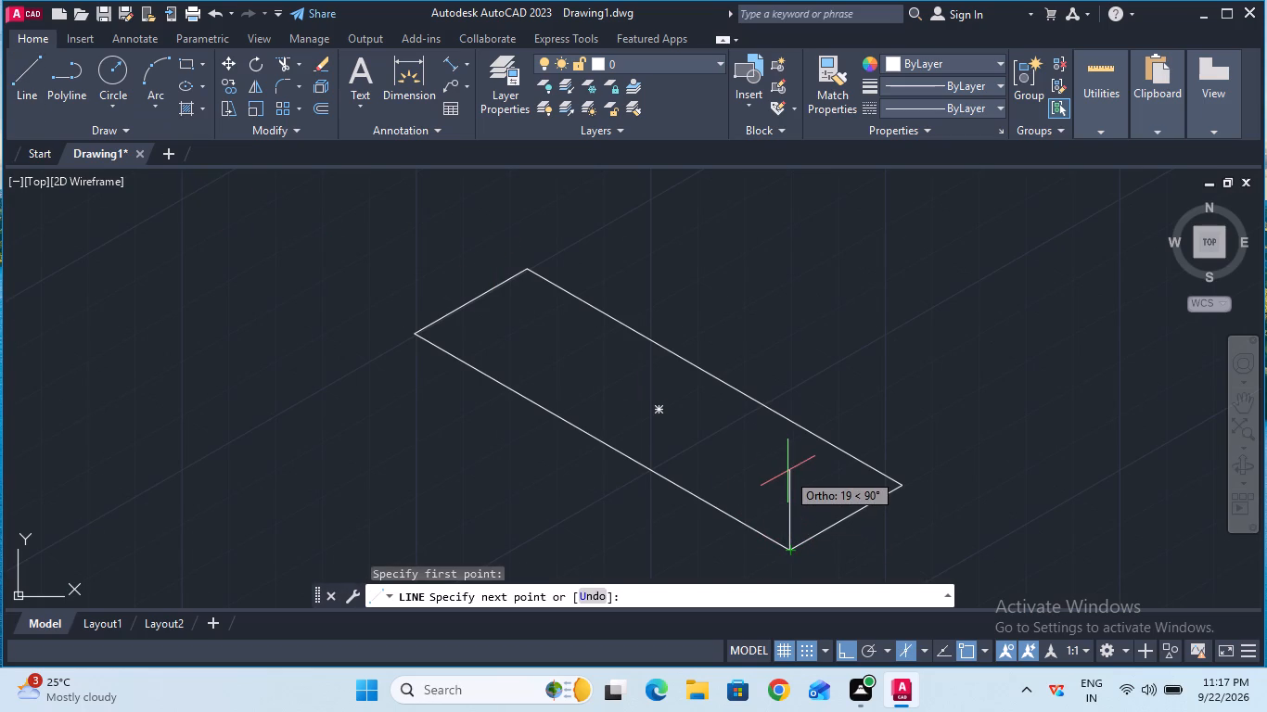
{"action": "type", "text": "50"}
{"action": "key", "text": "Return"}
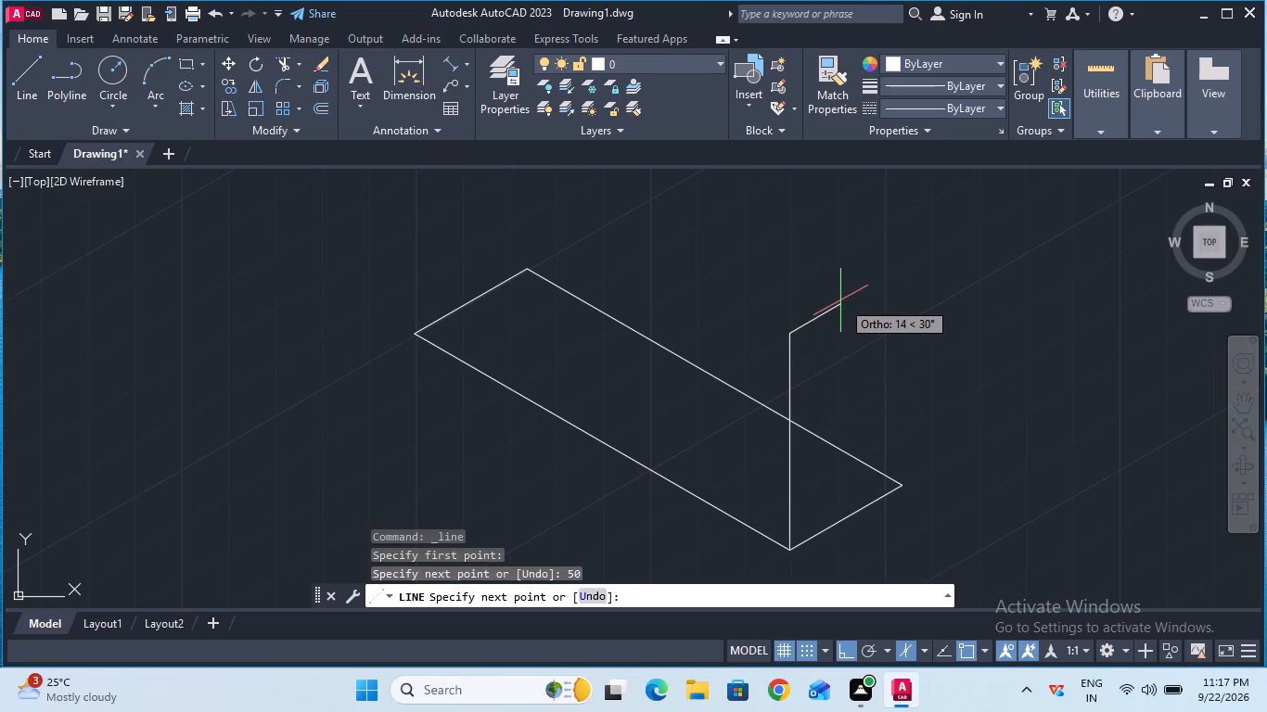
{"action": "type", "text": "30"}
{"action": "key", "text": "Return"}
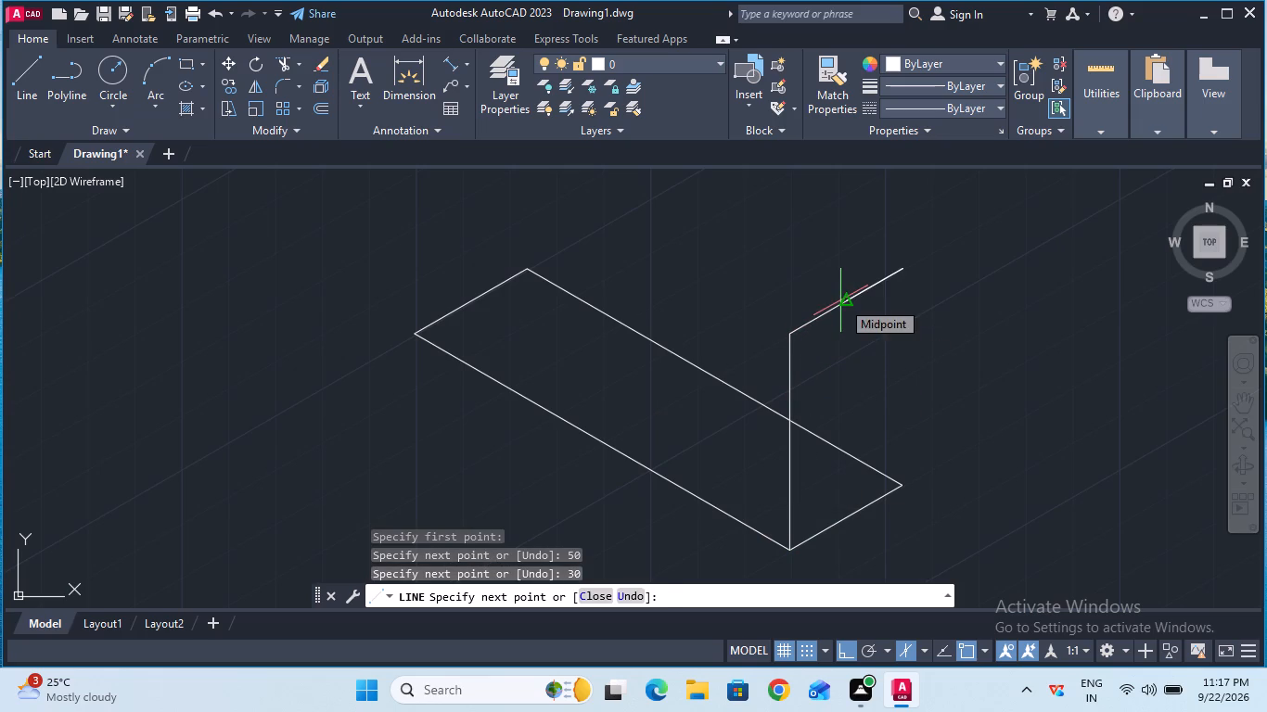
{"action": "left_click", "coordinate": [909, 481]}
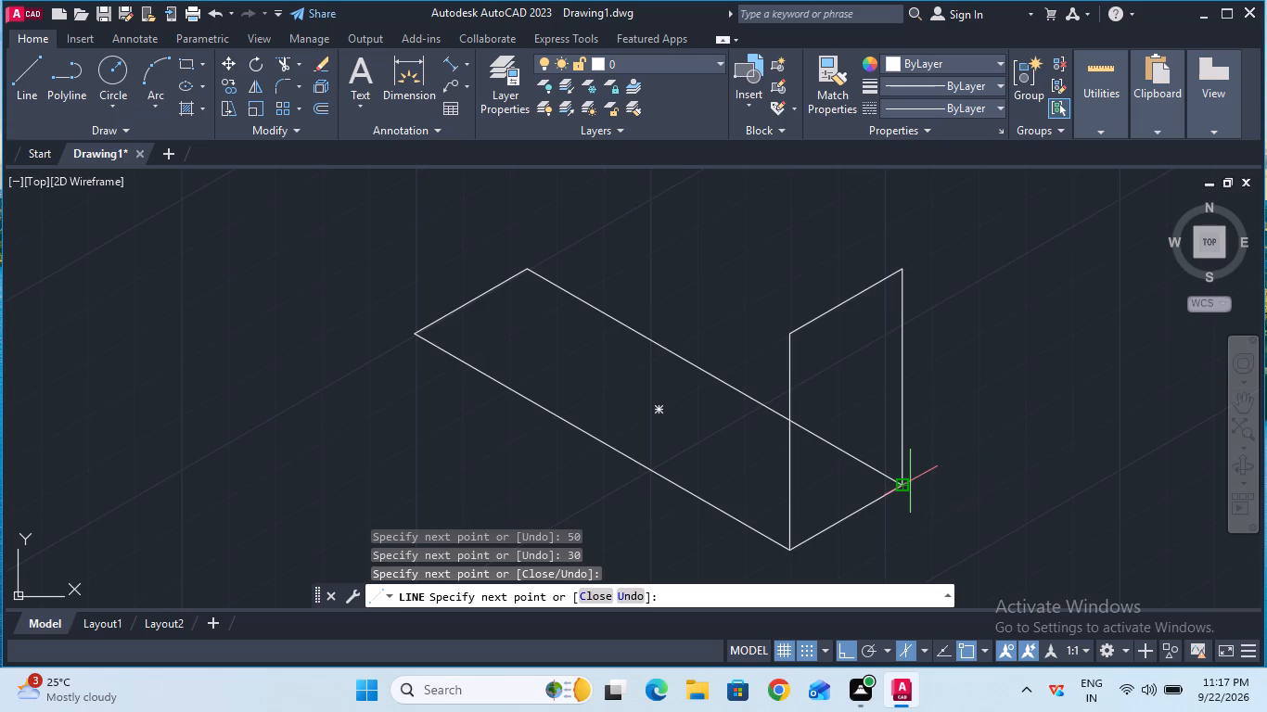
{"action": "key", "text": "Escape"}
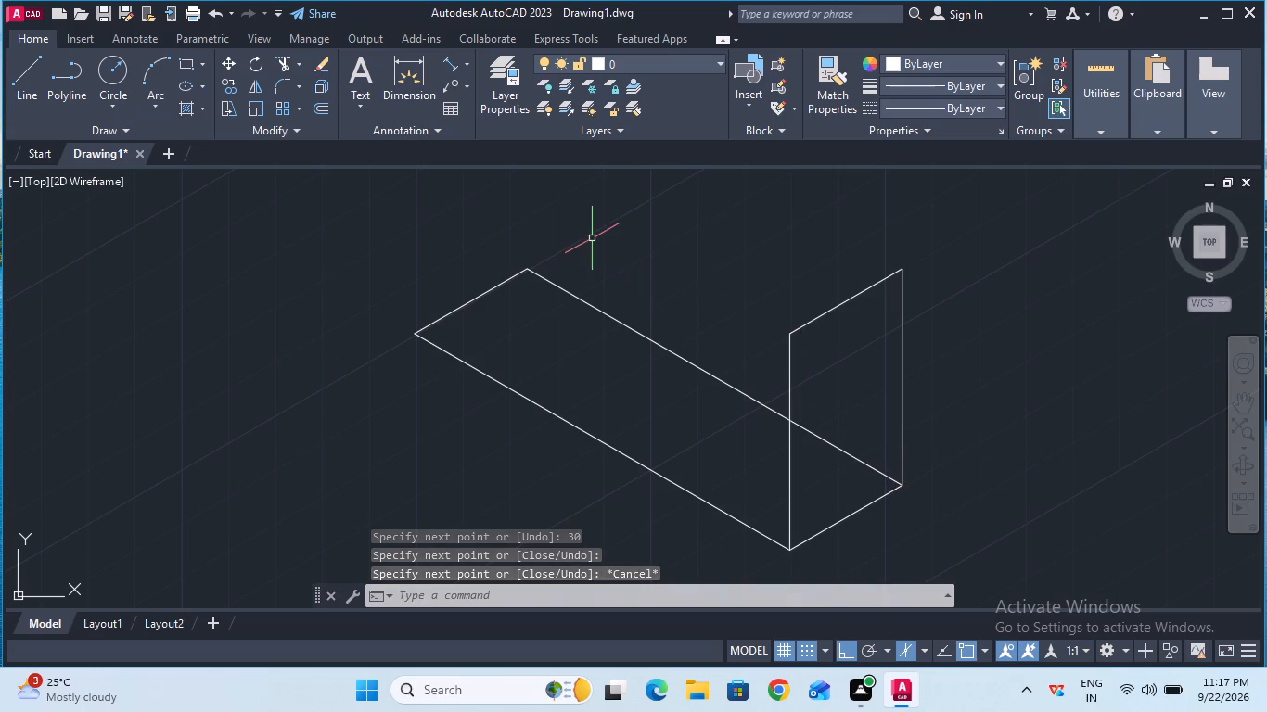
Draw a 10-high, 30-wide band with lines on top of the end face, ending at its far upper corner.
{"action": "left_click", "coordinate": [35, 98]}
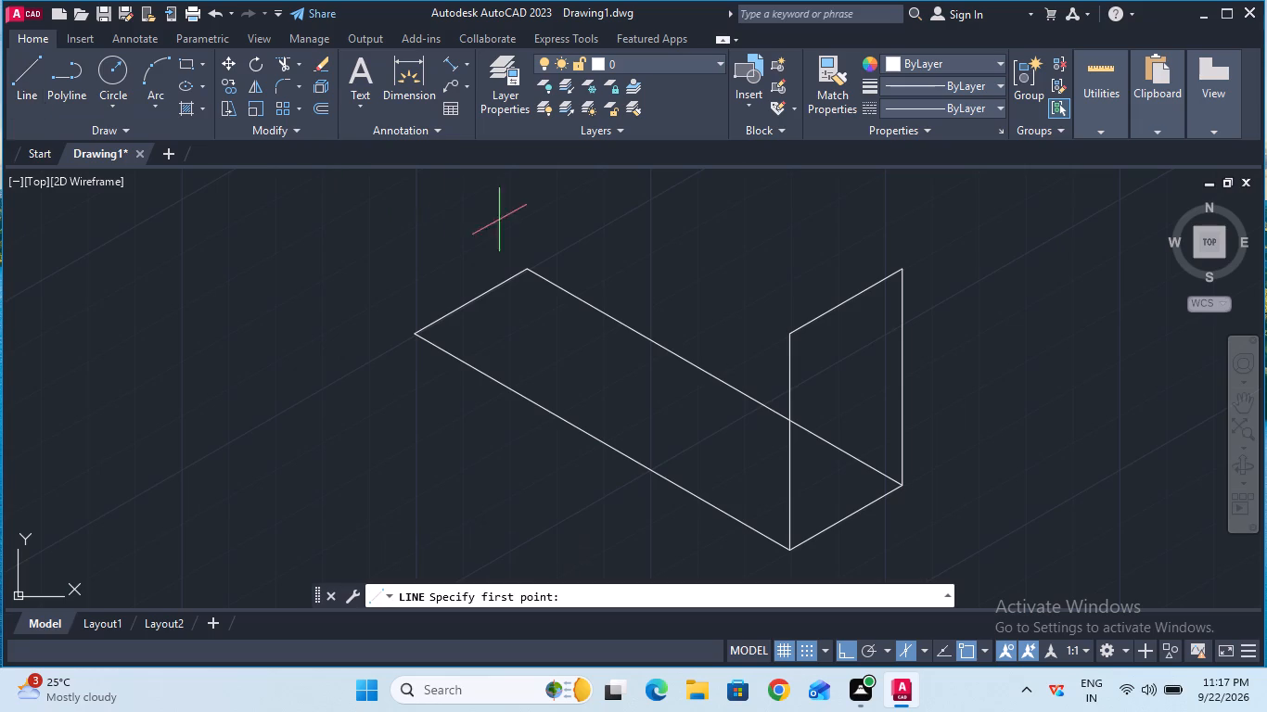
{"action": "left_click", "coordinate": [789, 332]}
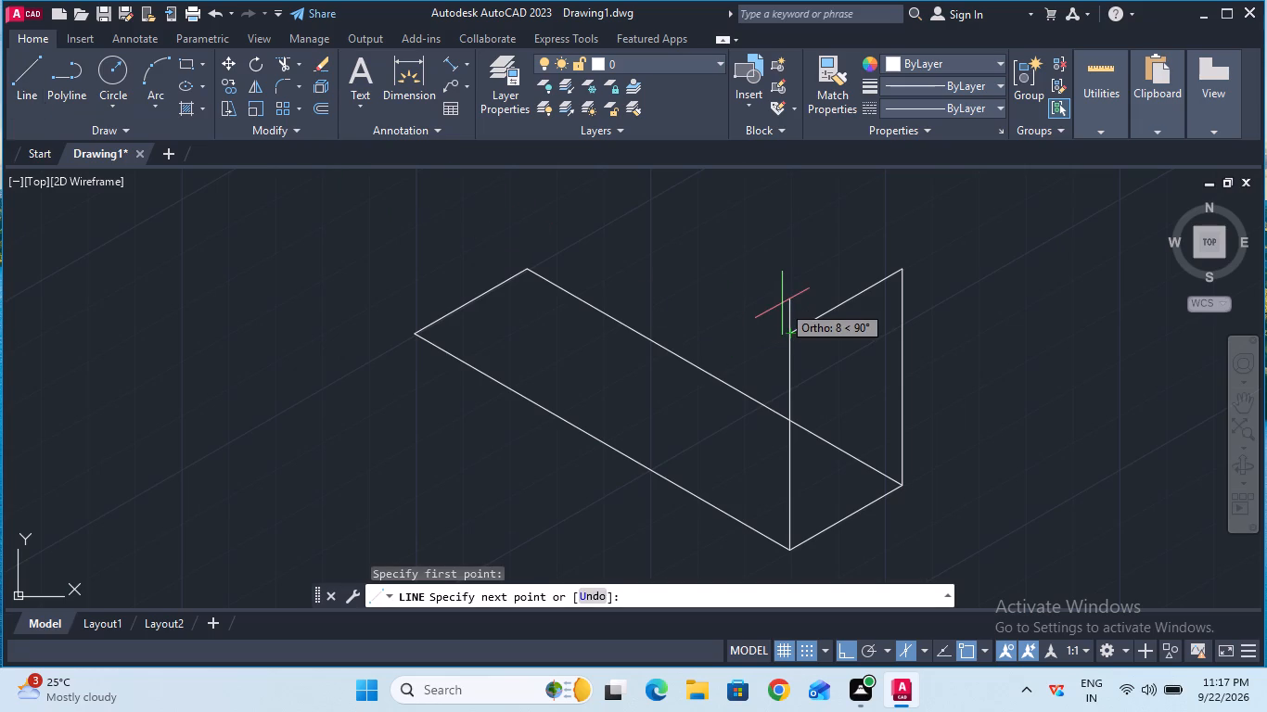
{"action": "type", "text": "10"}
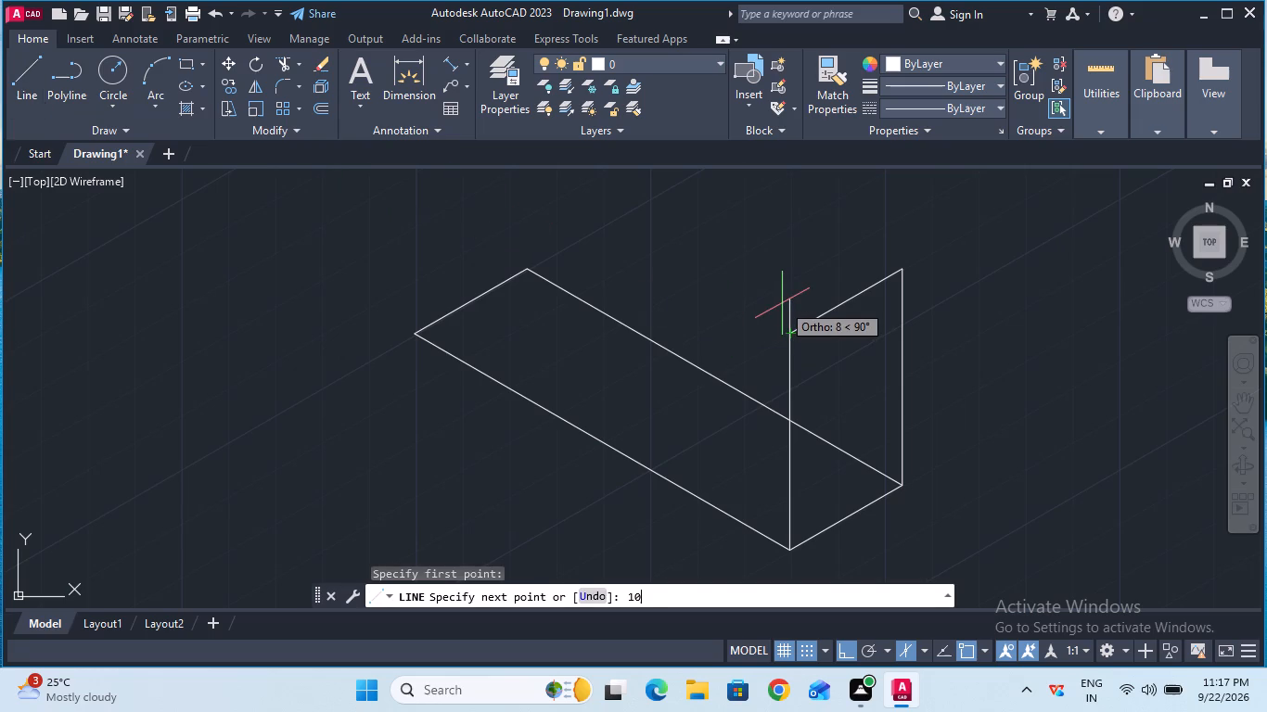
{"action": "key", "text": "Return"}
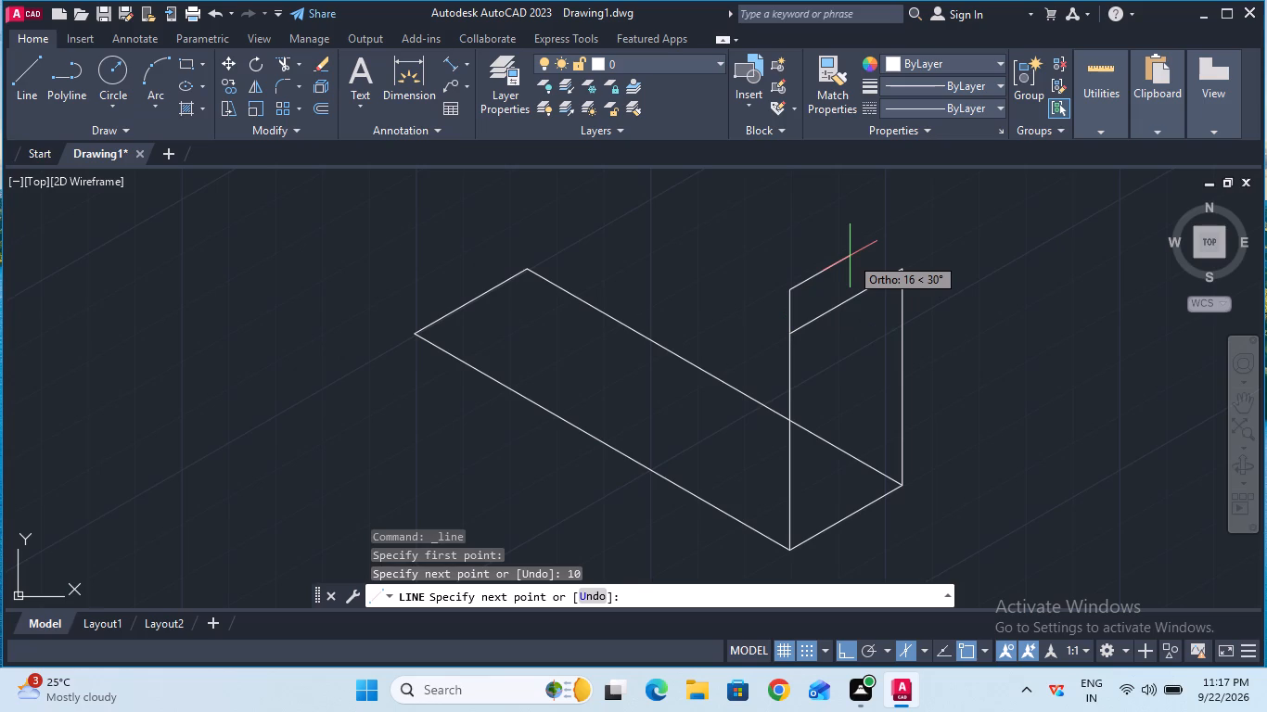
{"action": "key", "text": "3"}
{"action": "key", "text": "0"}
{"action": "key", "text": "Return"}
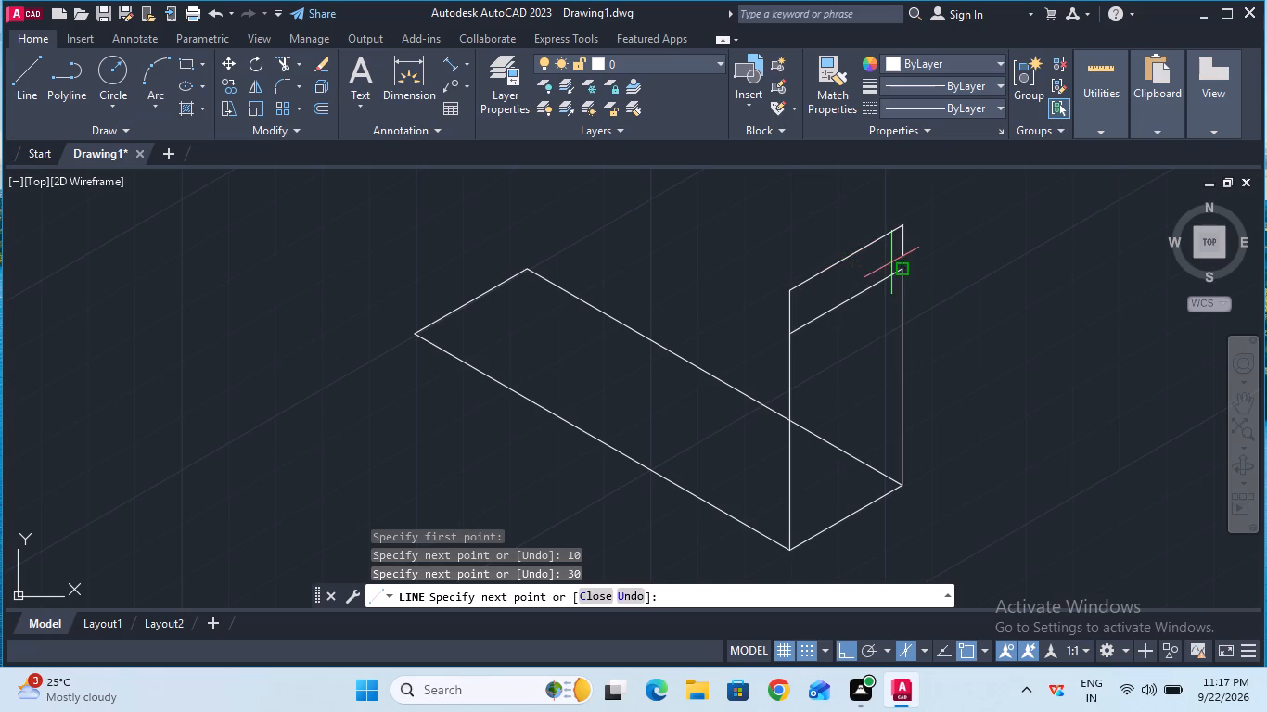
{"action": "left_click", "coordinate": [904, 273]}
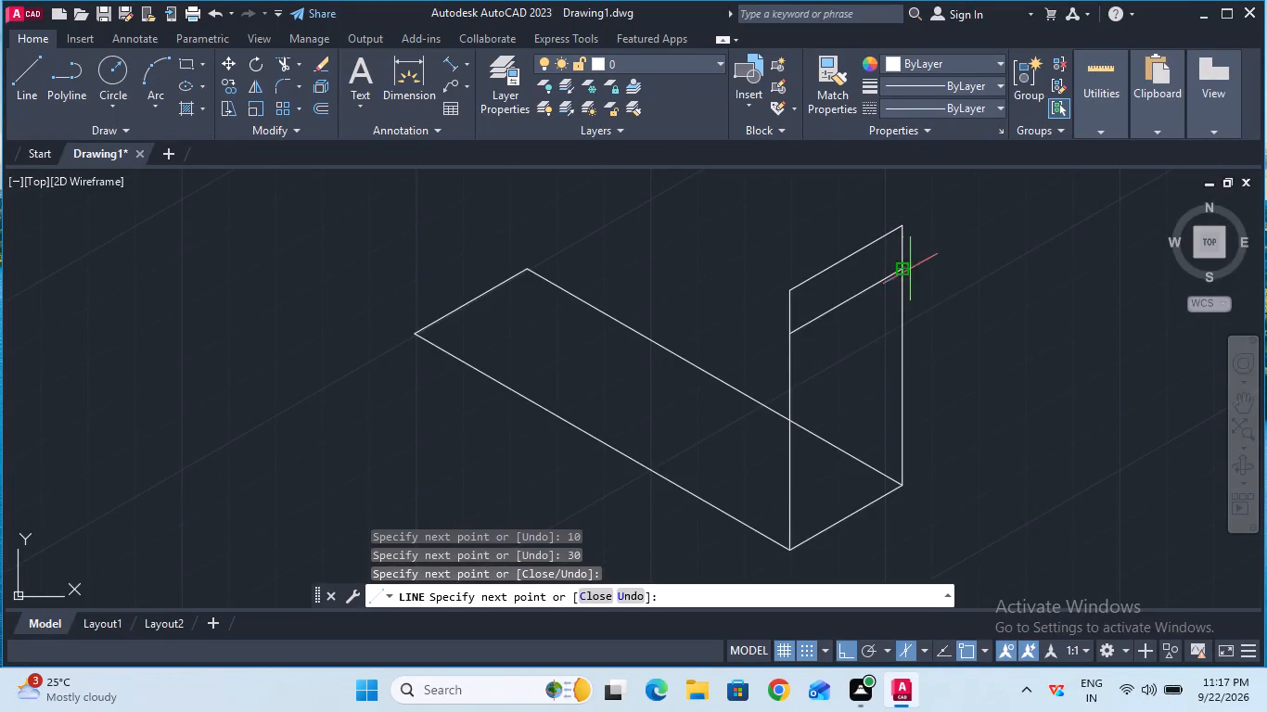
{"action": "key", "text": "Escape"}
{"action": "key", "text": "Escape"}
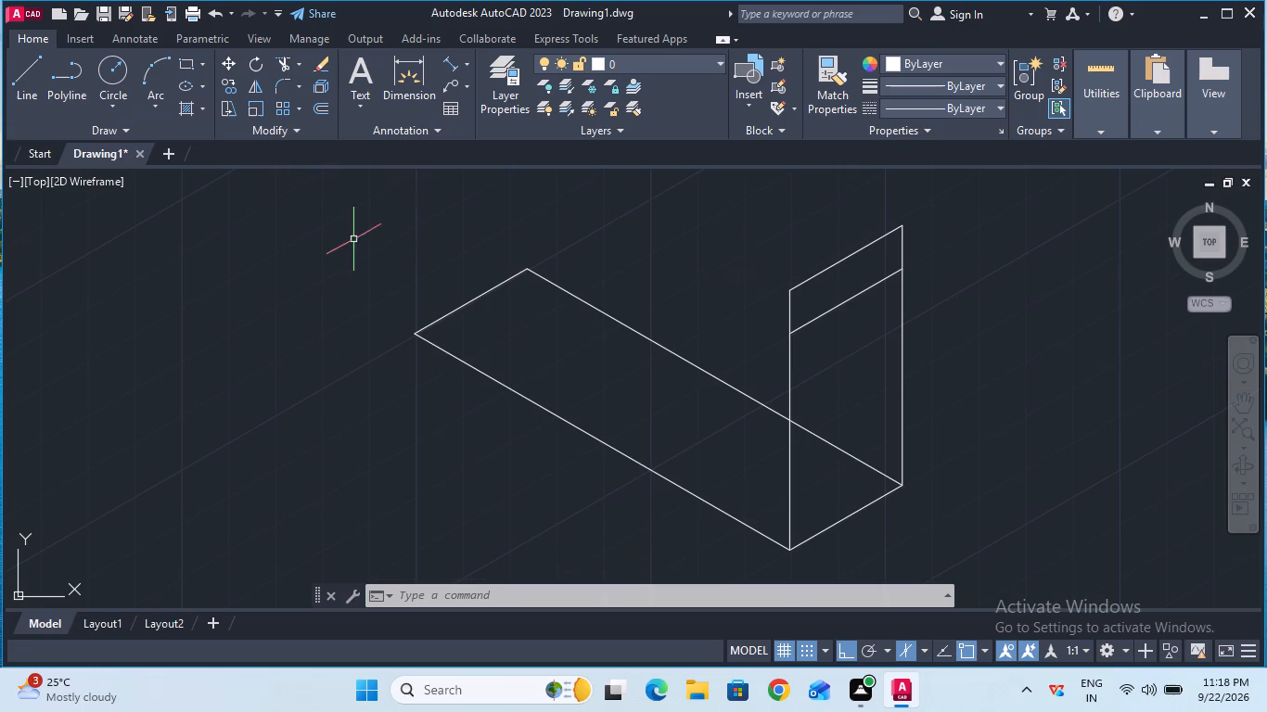
On the left isoplane, draw a 100 line at 150° from the band's near top corner, then down to the base's far-left corner.
{"action": "scroll", "coordinate": [391, 259], "scroll_direction": "down", "scroll_amount": 1, "text": "ctrl"}
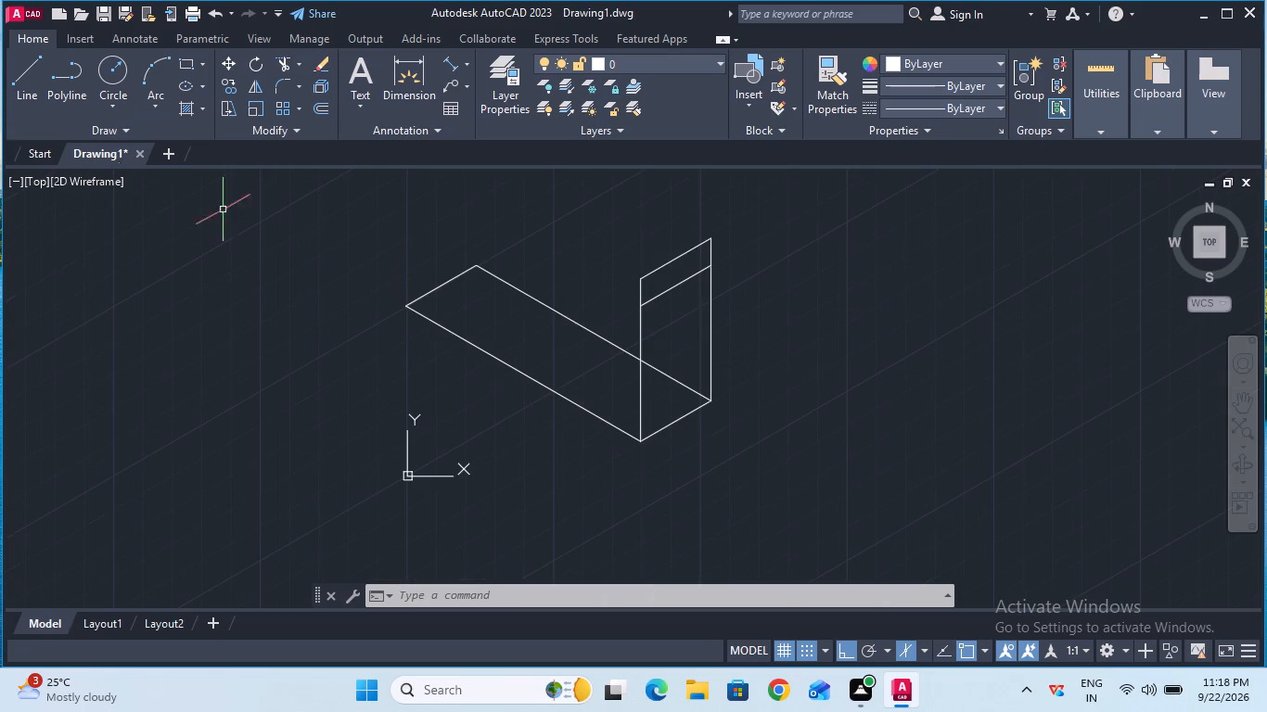
{"action": "left_click", "coordinate": [17, 84]}
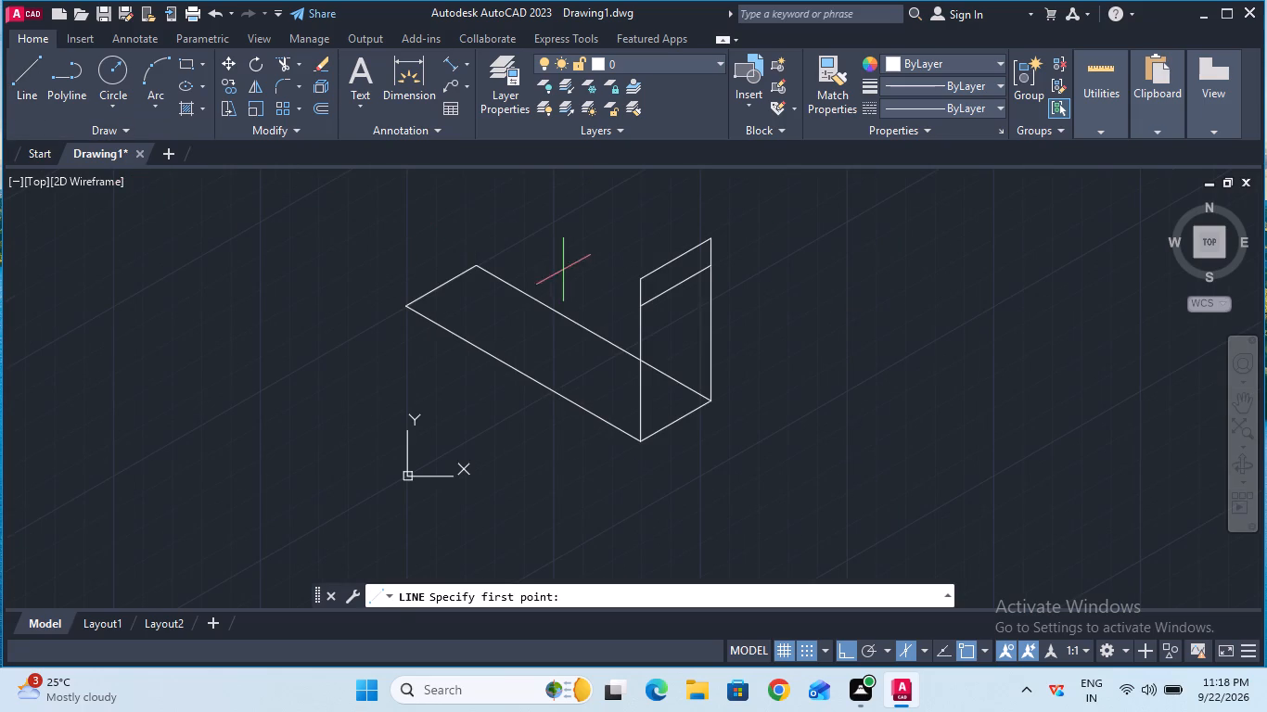
{"action": "left_click", "coordinate": [639, 283]}
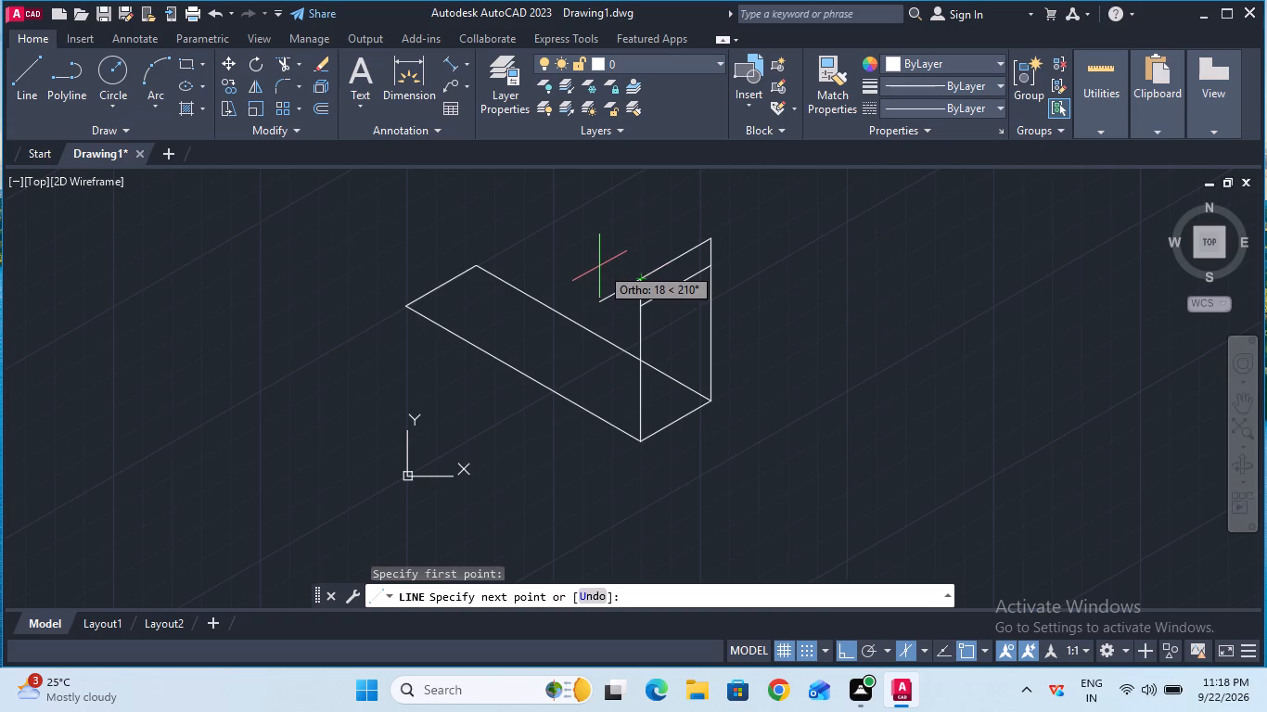
{"action": "key", "text": "F5"}
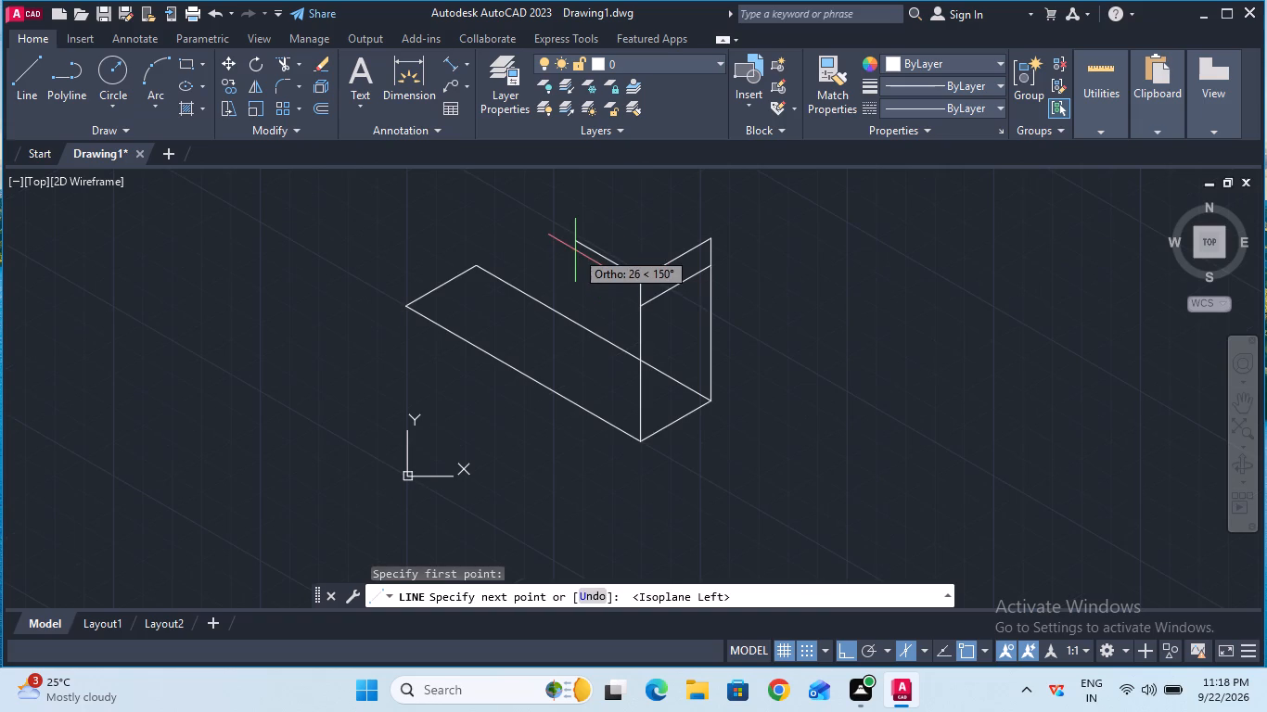
{"action": "key", "text": "1"}
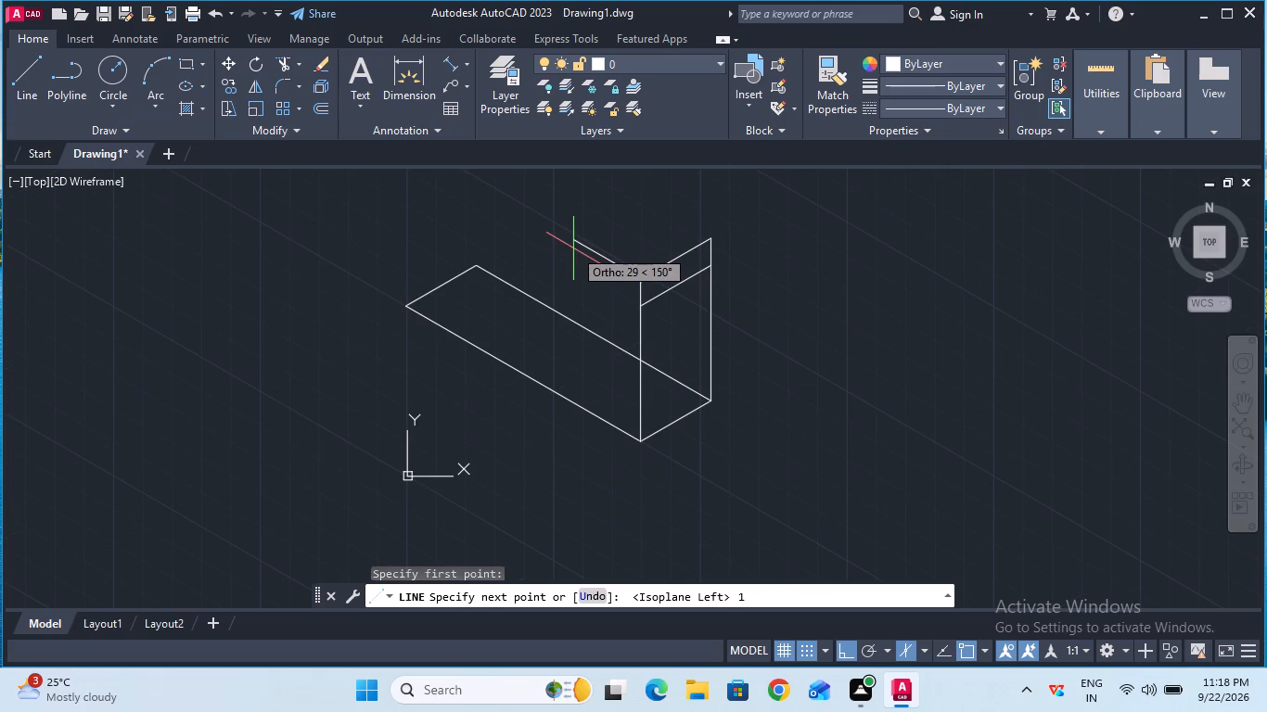
{"action": "type", "text": "00"}
{"action": "key", "text": "Return"}
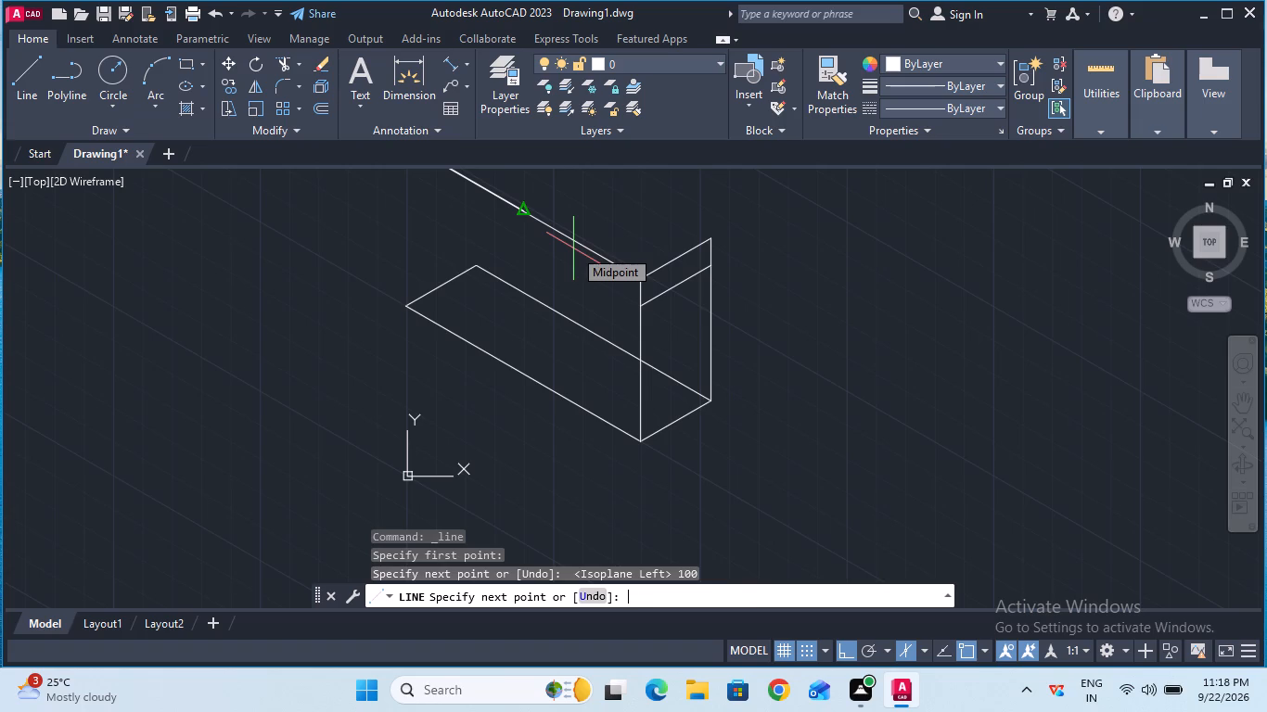
{"action": "scroll", "coordinate": [573, 248], "scroll_direction": "down", "scroll_amount": 1, "text": "ctrl"}
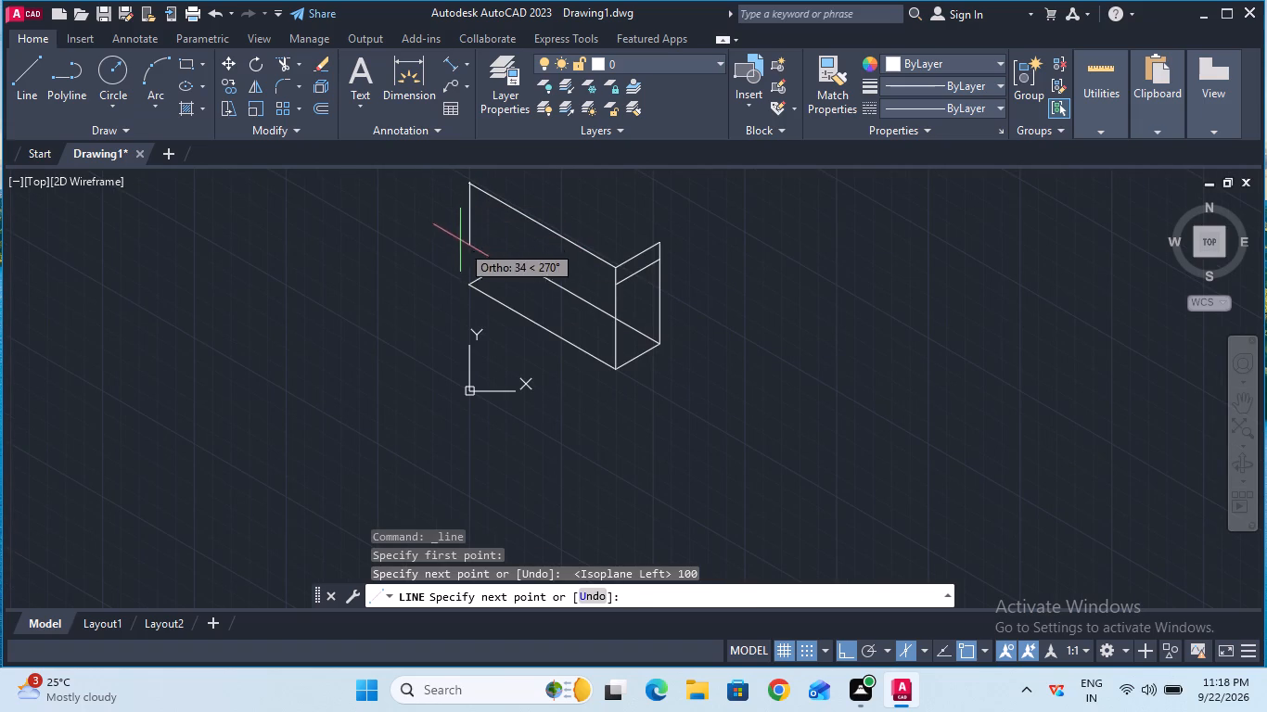
{"action": "left_click", "coordinate": [470, 281]}
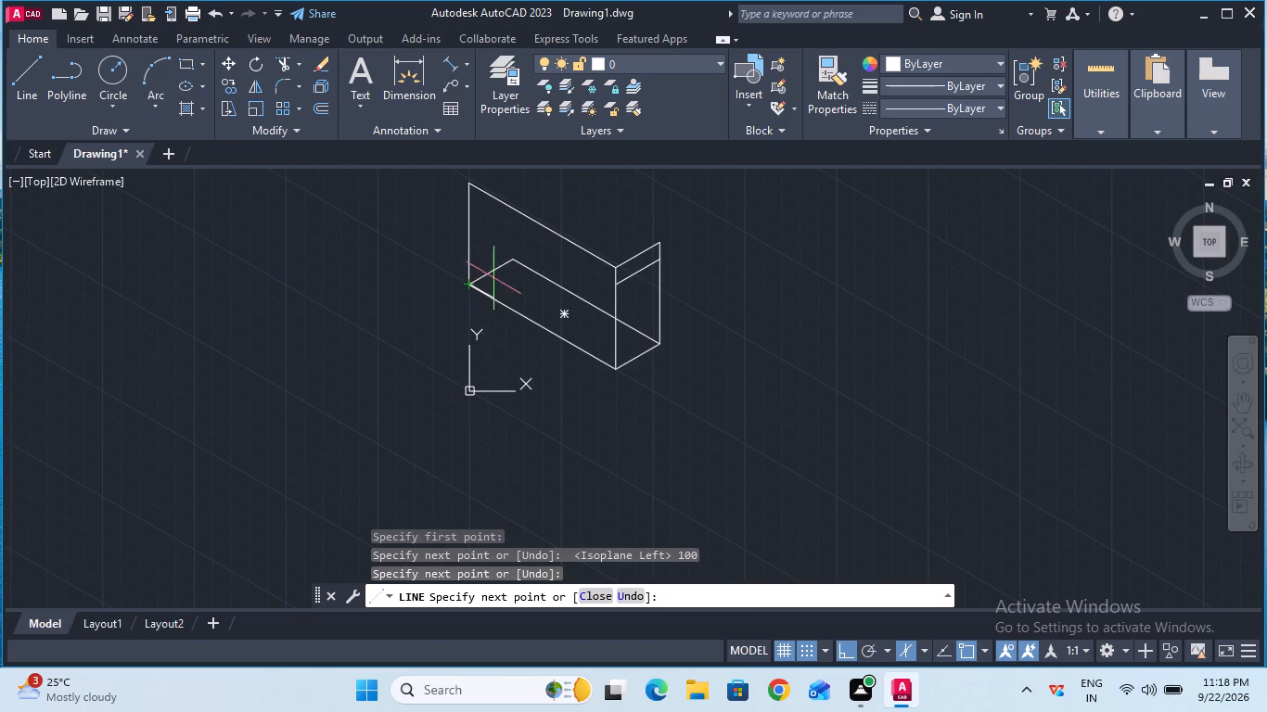
{"action": "key", "text": "Escape"}
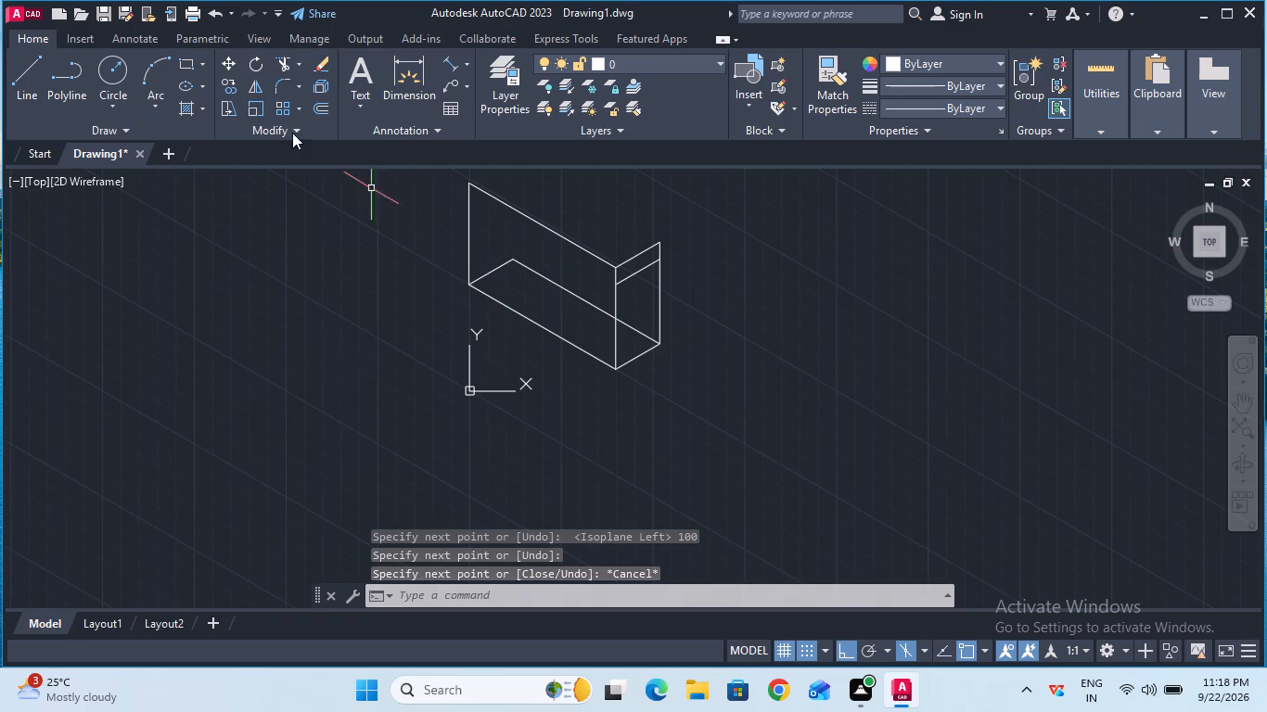
Draw a 100 line at 150° from the band's near lower corner, parallel to the long top edge.
{"action": "left_click", "coordinate": [32, 87]}
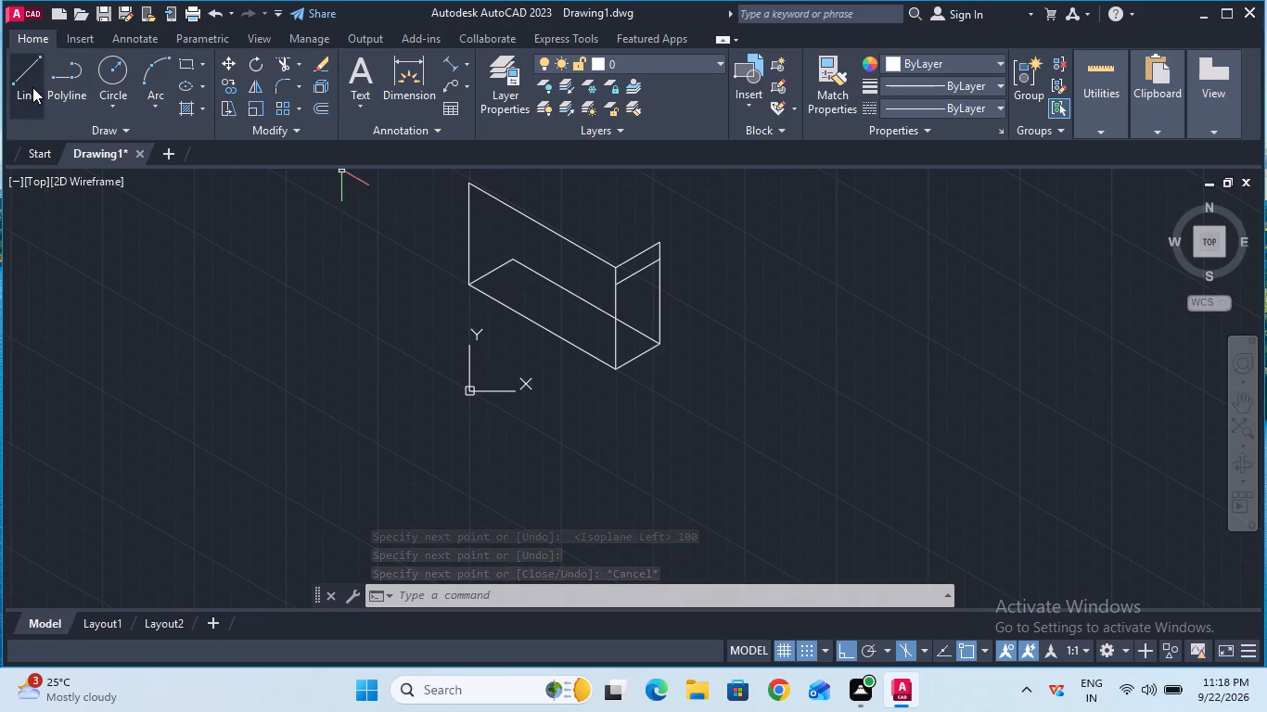
{"action": "left_click", "coordinate": [619, 288]}
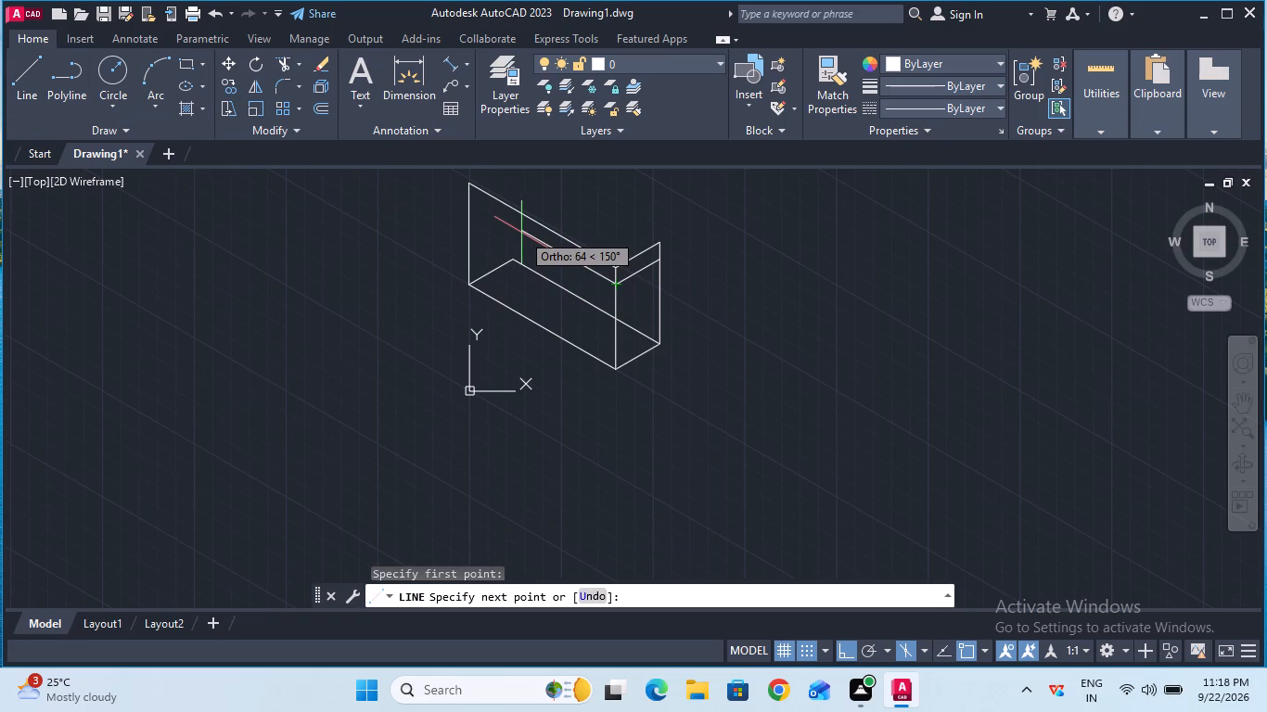
{"action": "key", "text": "1"}
{"action": "type", "text": "00"}
{"action": "key", "text": "Return"}
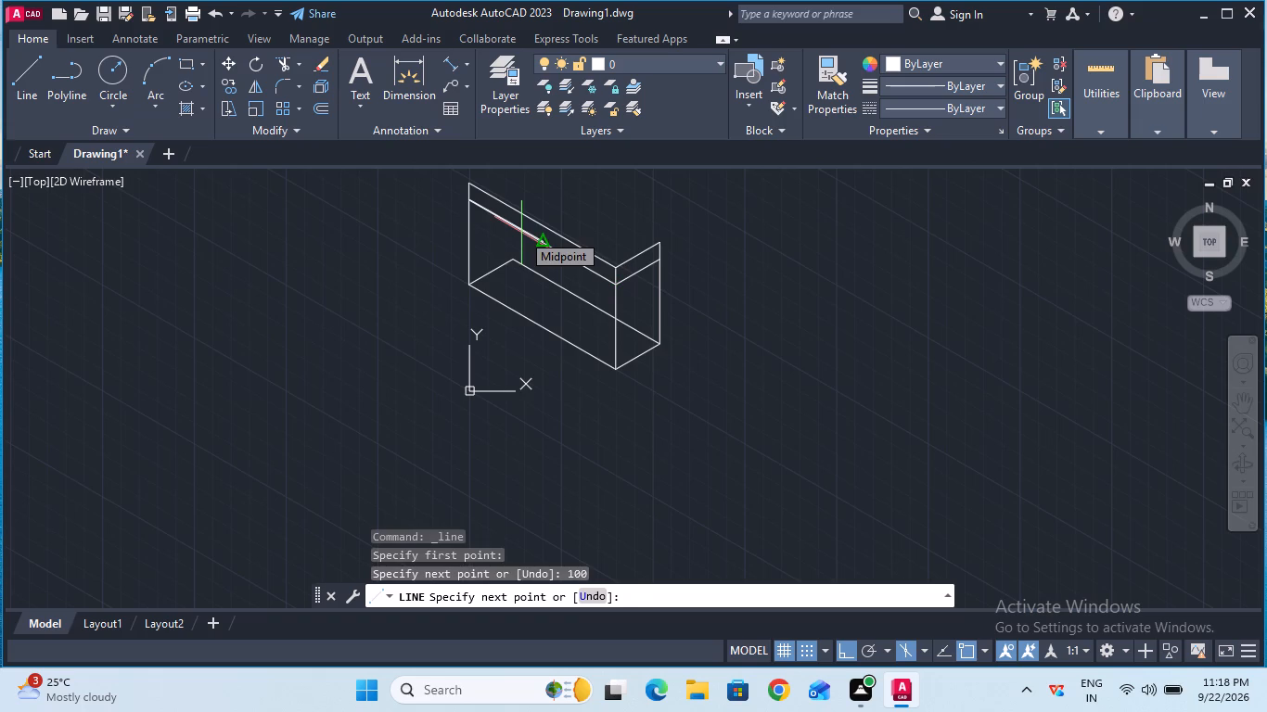
{"action": "key", "text": "Escape"}
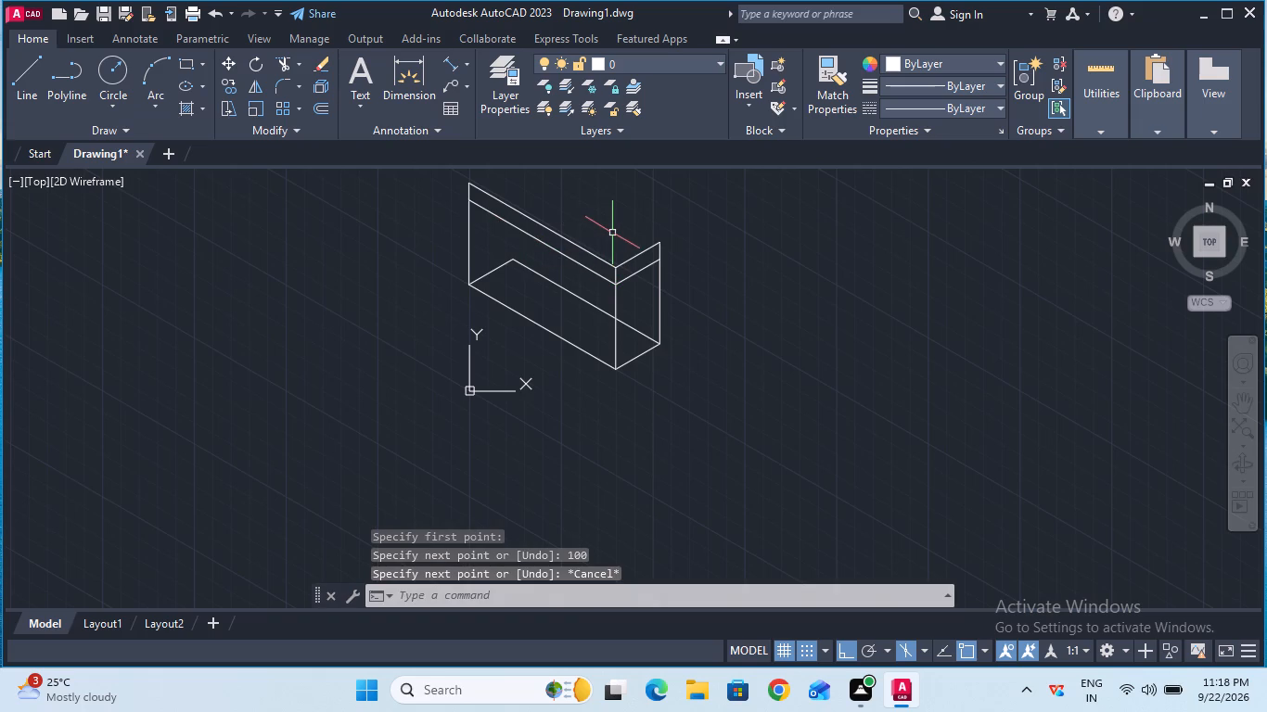
Trim away the base's hidden far short edge and both portions of its hidden long back edge.
{"action": "left_click", "coordinate": [1242, 395]}
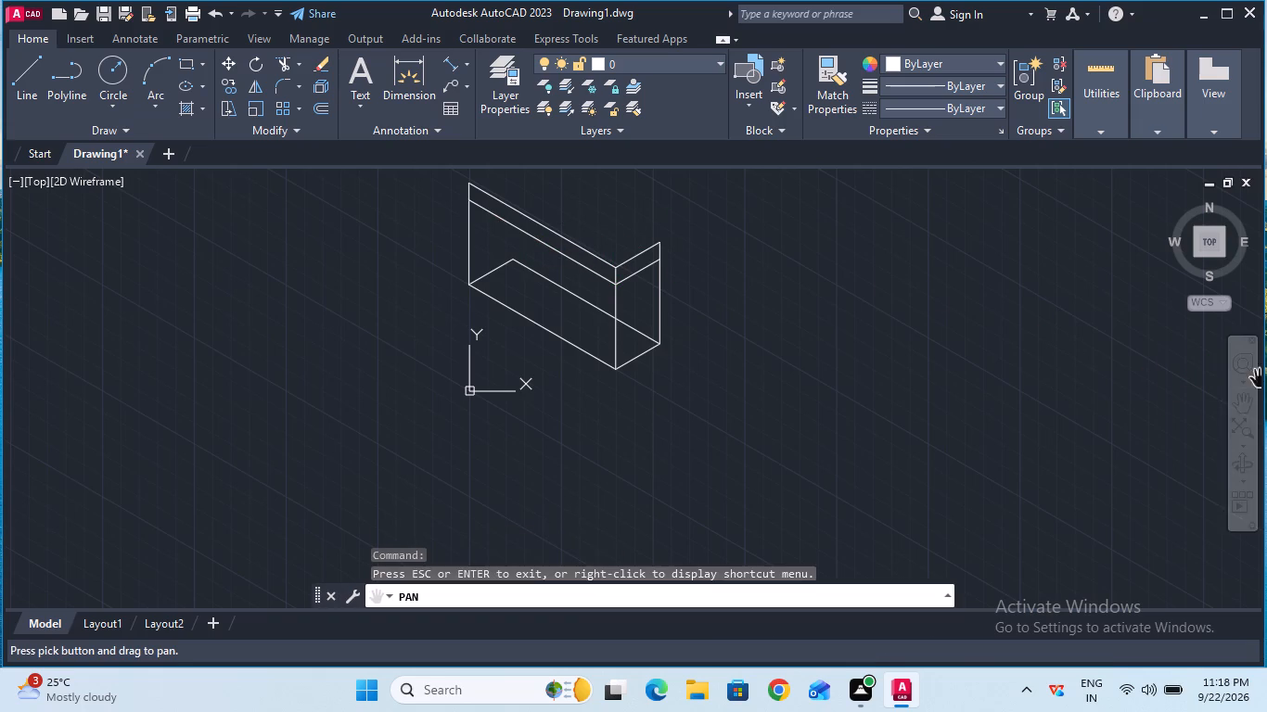
{"action": "left_click_drag", "start_coordinate": [853, 278], "coordinate": [864, 359]}
{"action": "key", "text": "Escape"}
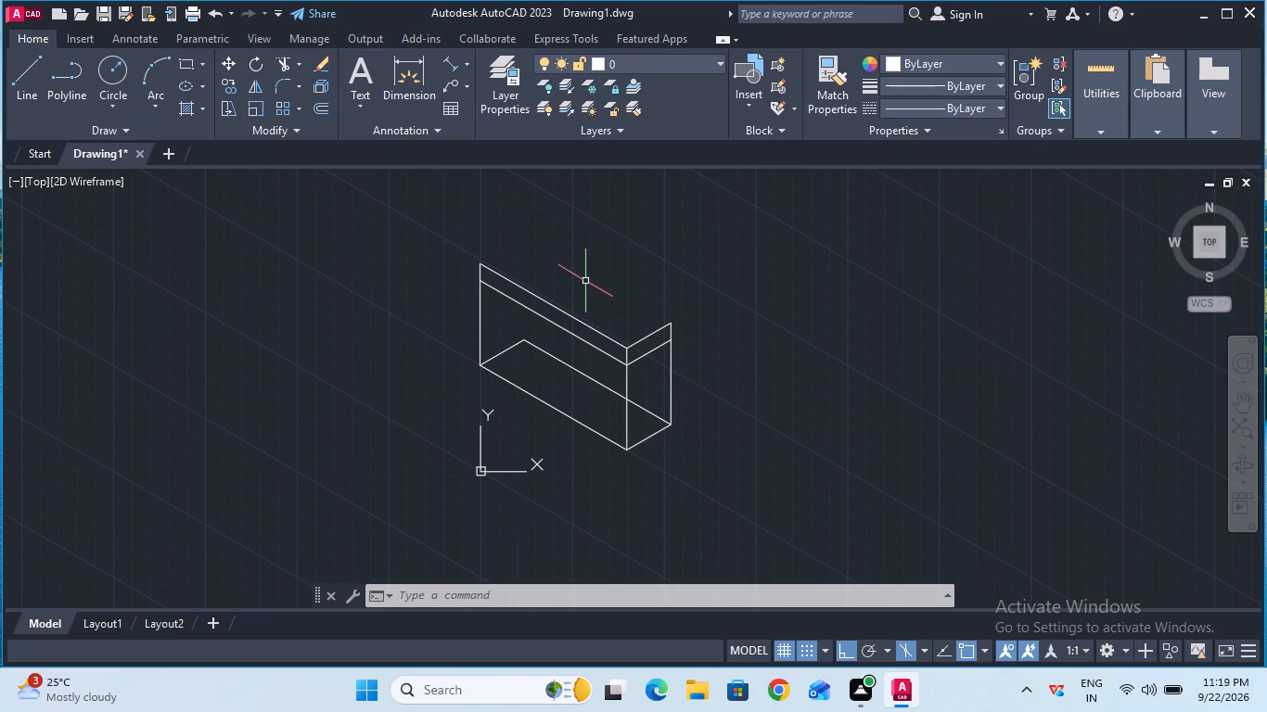
{"action": "left_click", "coordinate": [284, 69]}
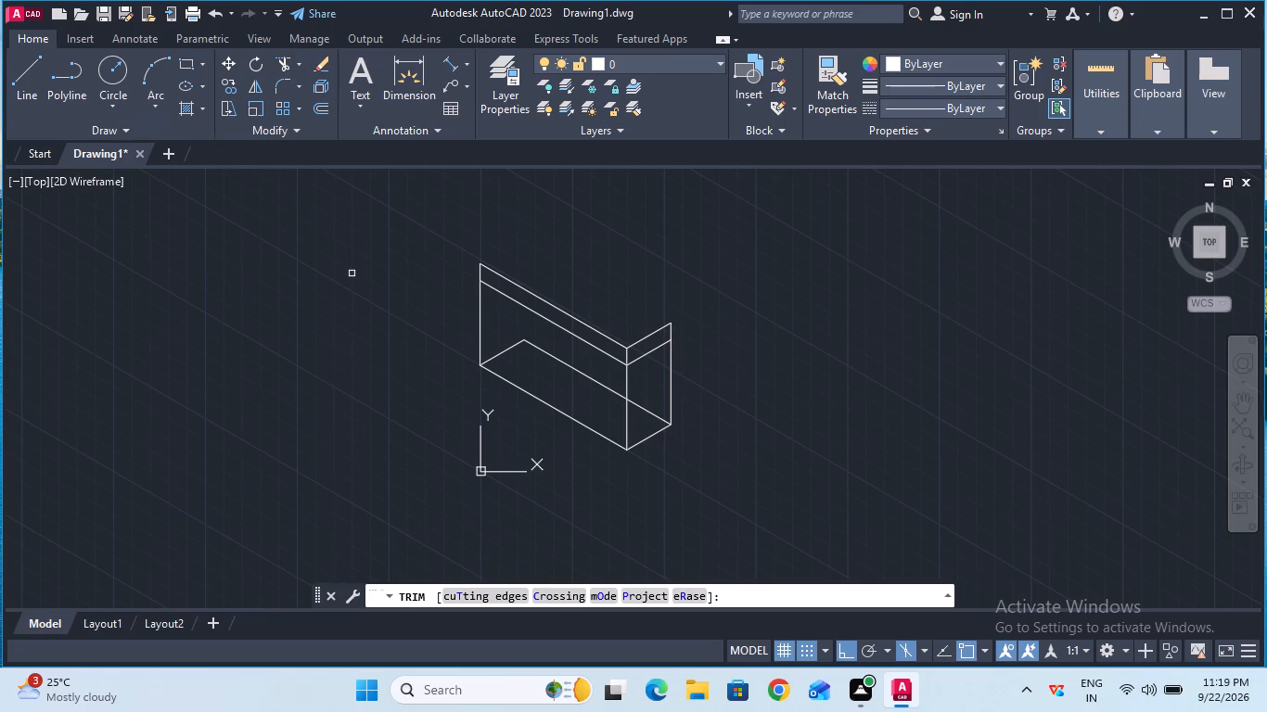
{"action": "left_click", "coordinate": [503, 351]}
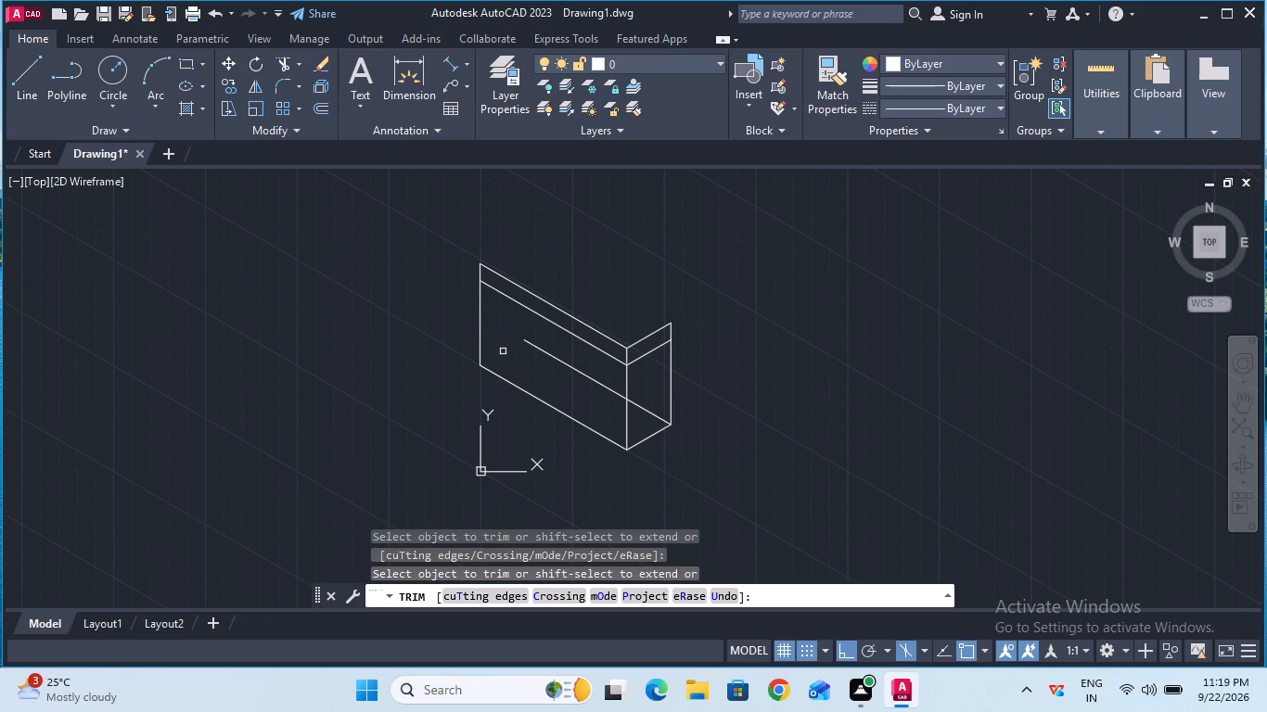
{"action": "left_click", "coordinate": [538, 350]}
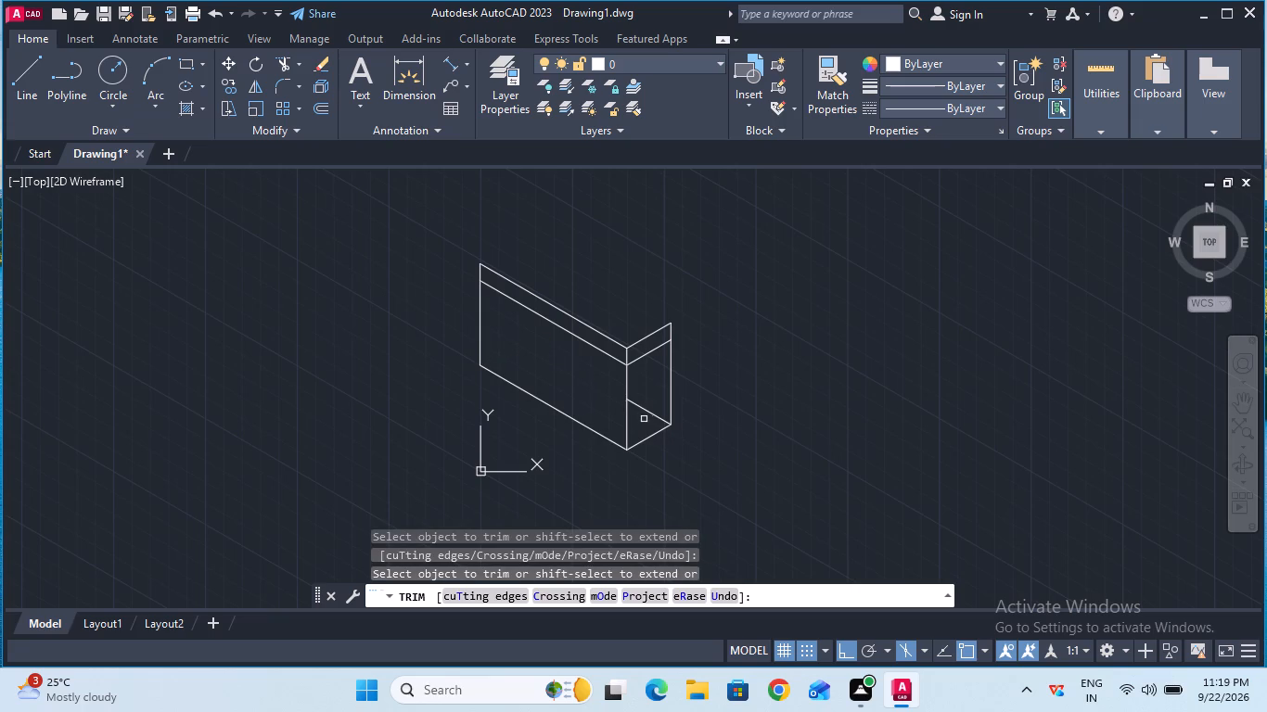
{"action": "left_click", "coordinate": [650, 415]}
{"action": "key", "text": "Escape"}
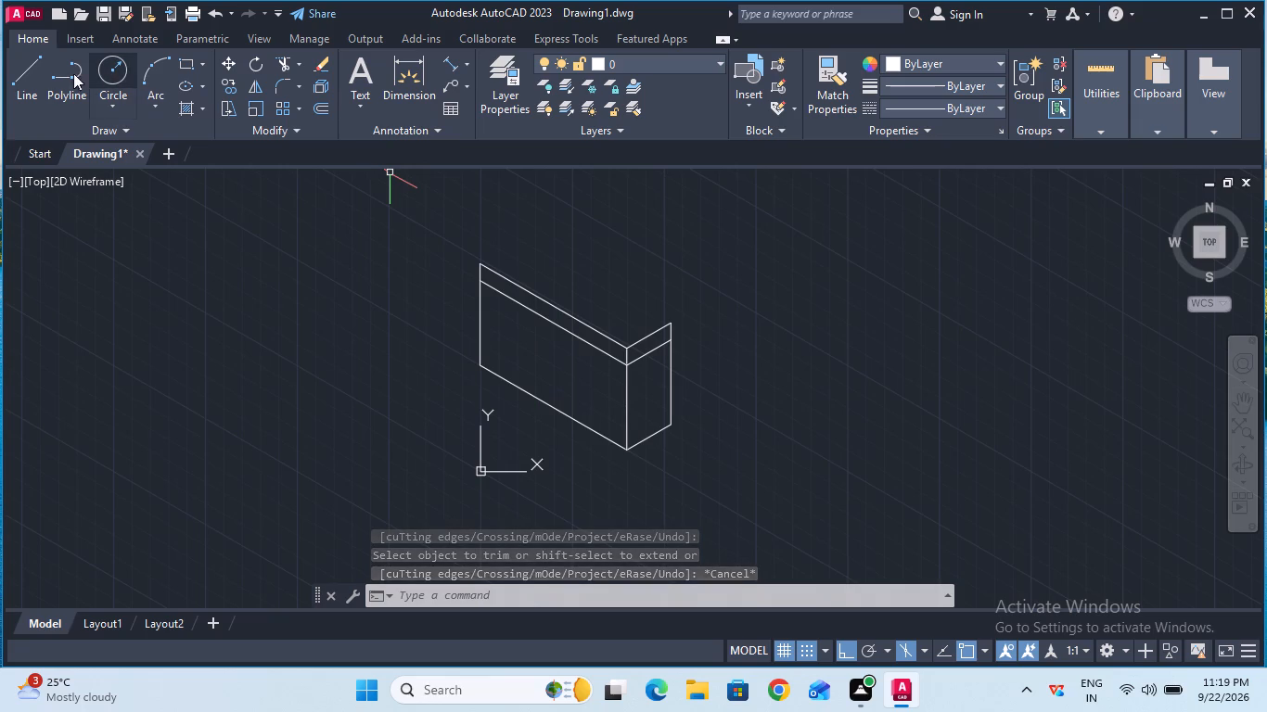
On the top isoplane, complete the top face from its far-left corner with lines 30 along 30° and 100 along 330°.
{"action": "left_click", "coordinate": [35, 78]}
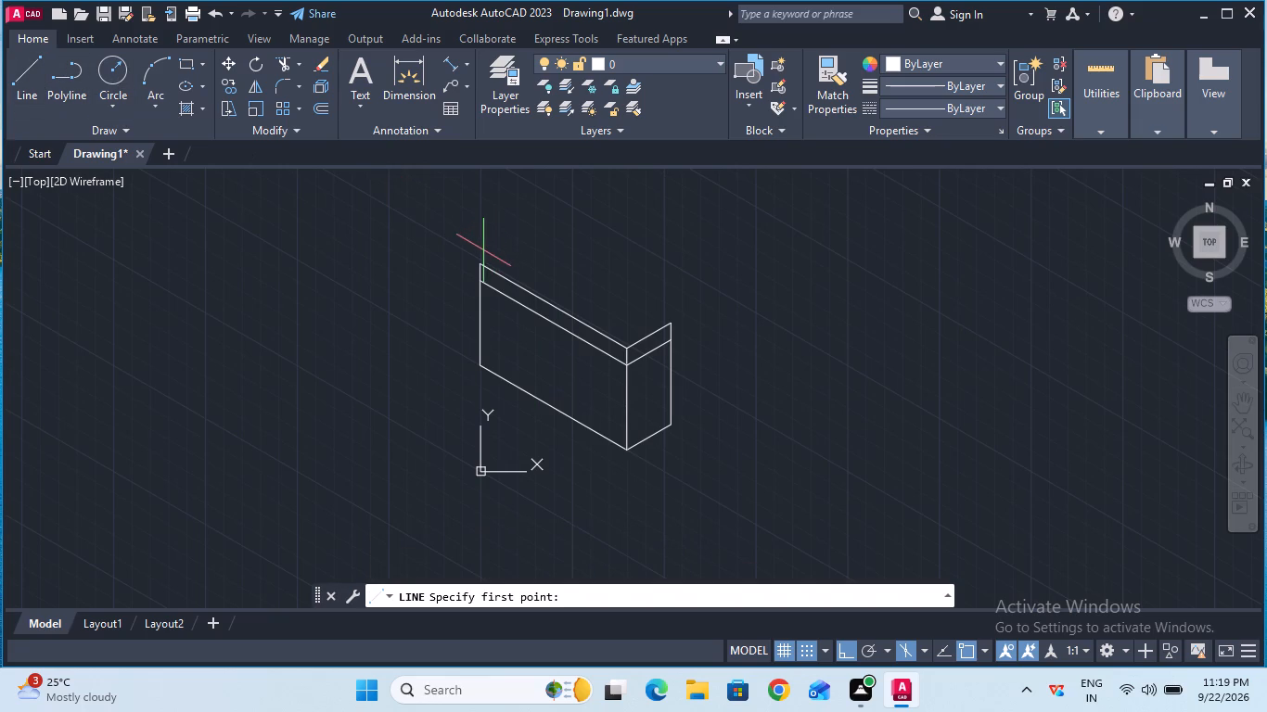
{"action": "left_click", "coordinate": [484, 259]}
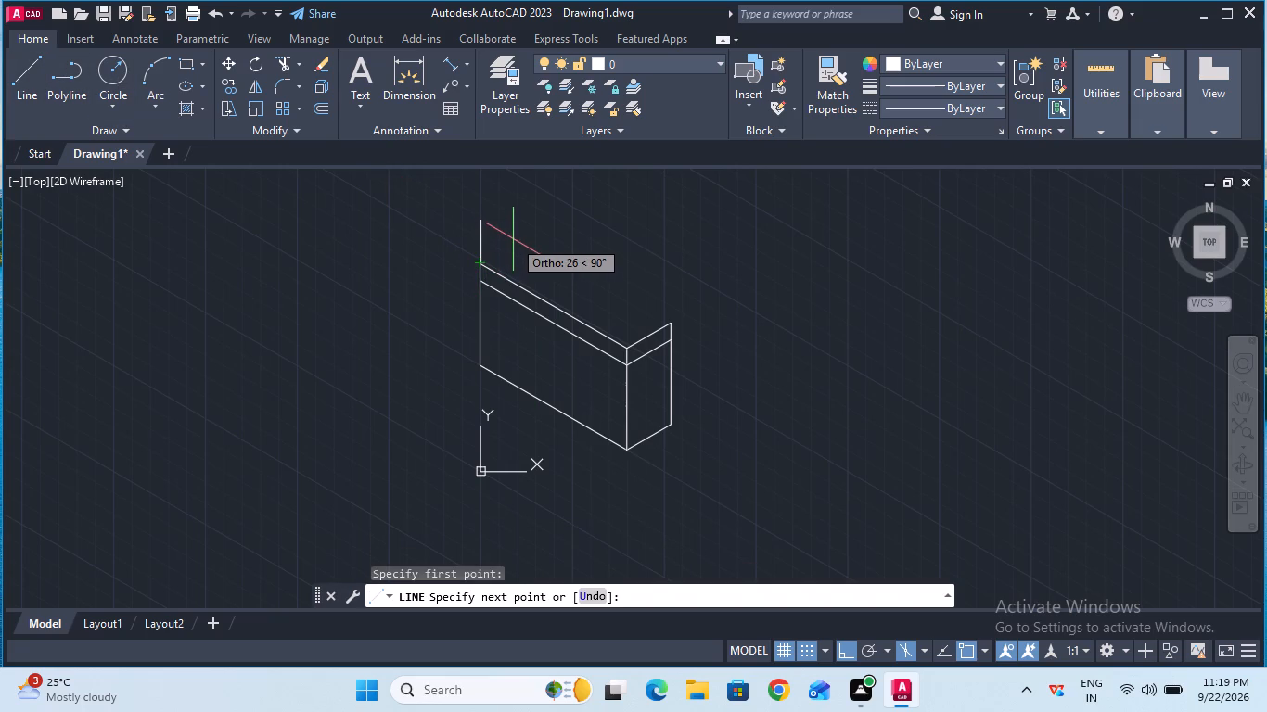
{"action": "key", "text": "F5"}
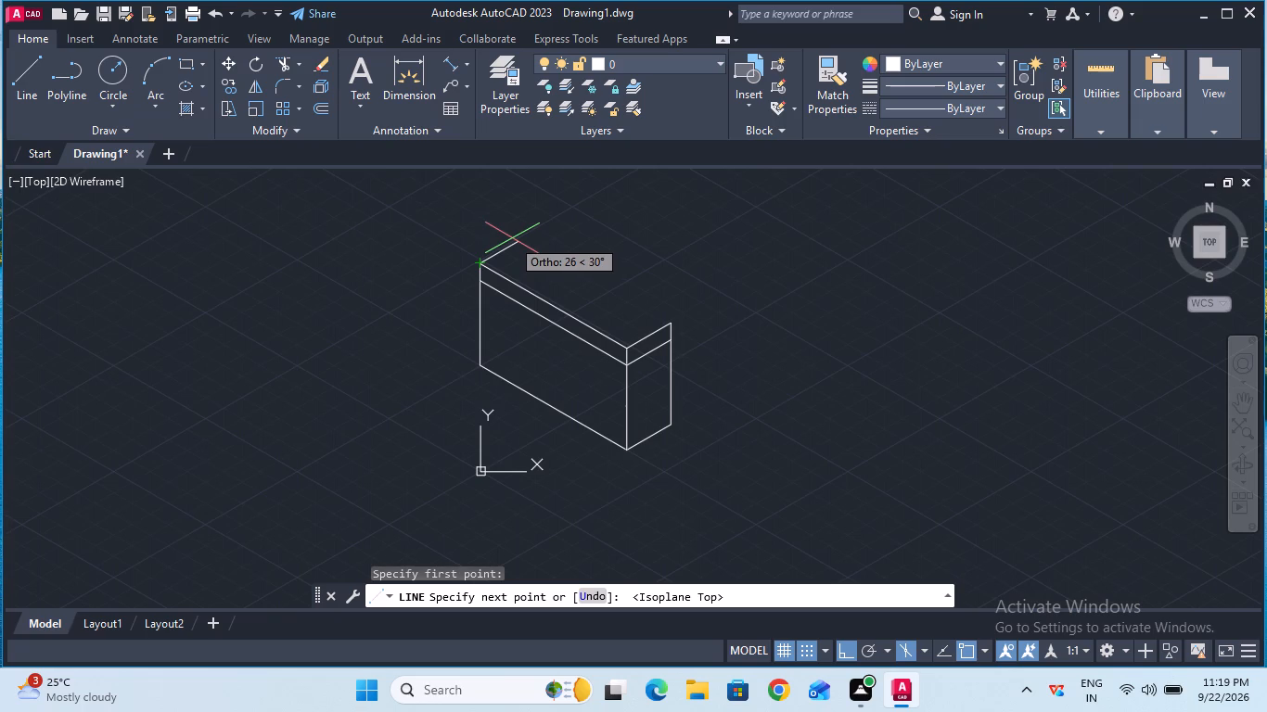
{"action": "type", "text": "30"}
{"action": "key", "text": "Return"}
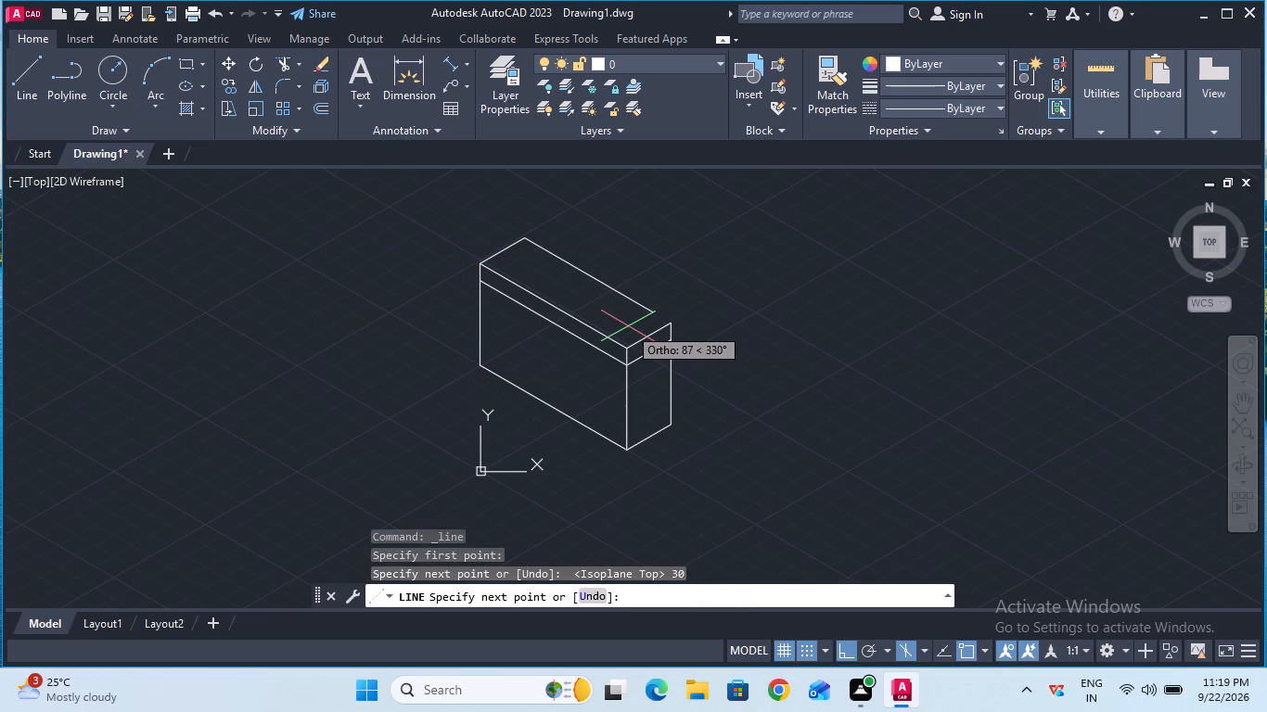
{"action": "type", "text": "100"}
{"action": "key", "text": "Return"}
{"action": "key", "text": "Escape"}
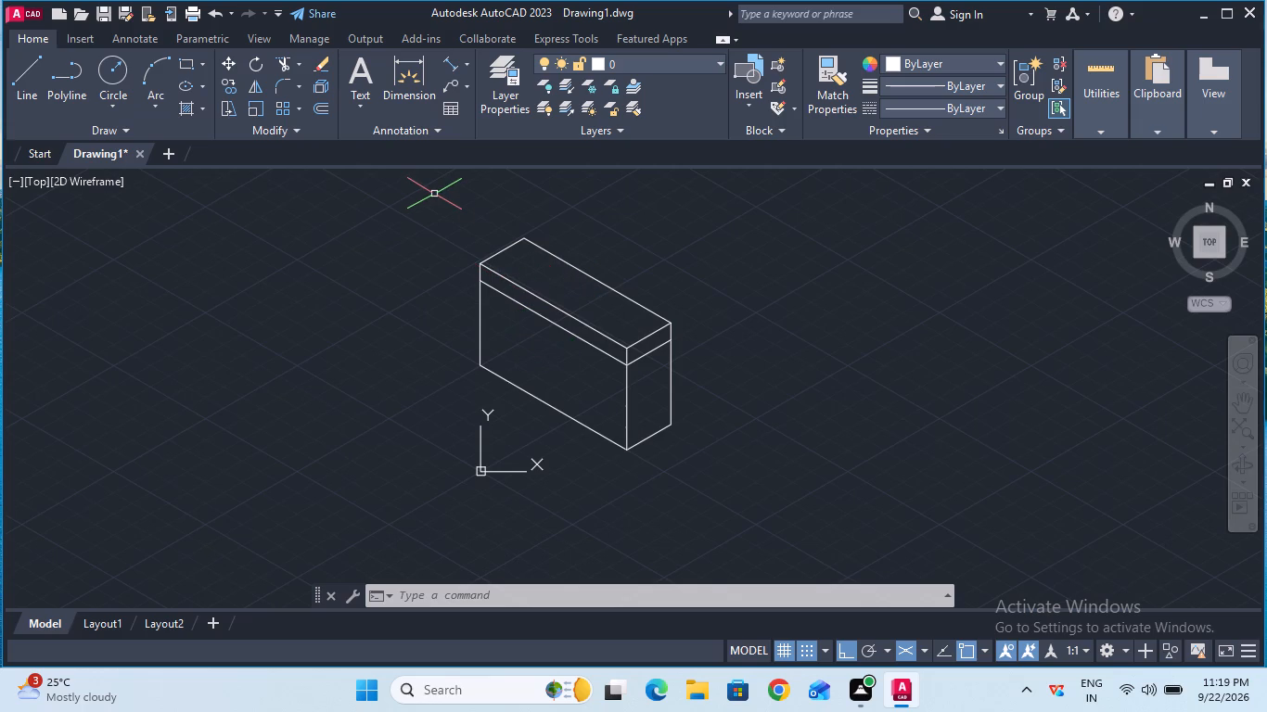
With the CENTER linetype, draw a 60-long vertical centerline down the long front face from its top edge's midpoint on the right isoplane.
{"action": "left_click", "coordinate": [986, 106]}
{"action": "left_click", "coordinate": [968, 172]}
{"action": "double_click", "coordinate": [42, 75]}
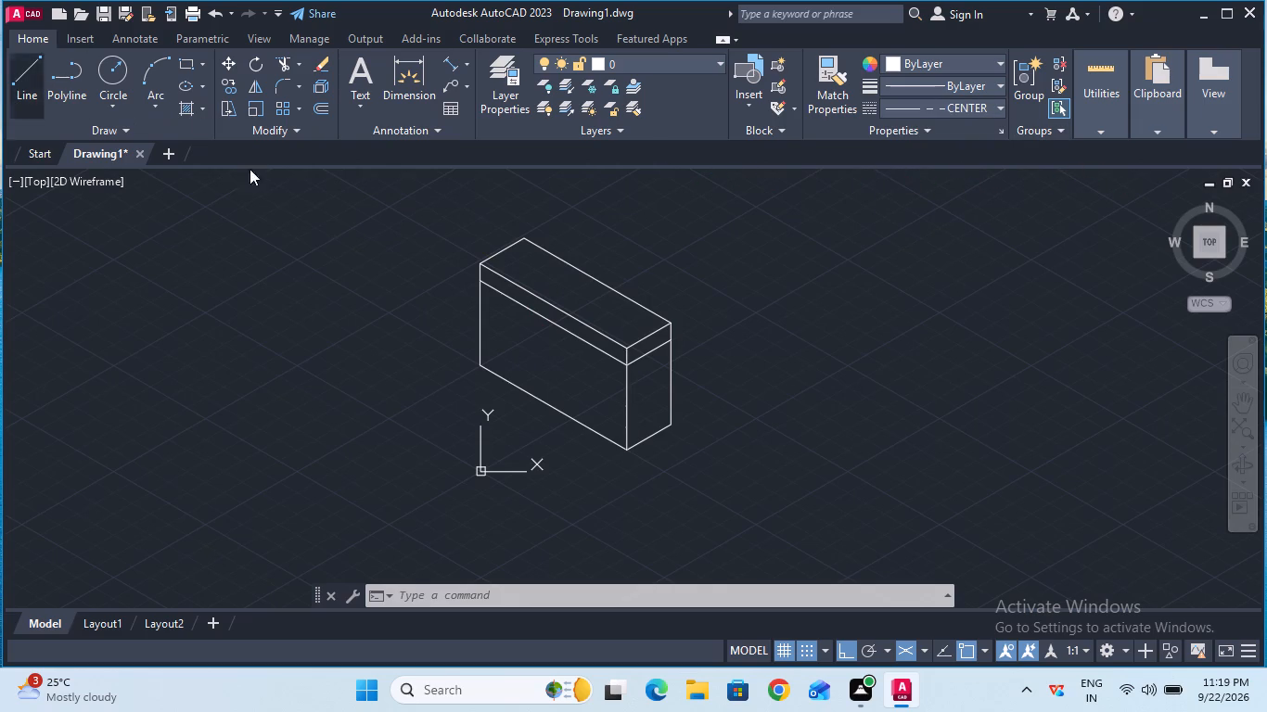
{"action": "left_click", "coordinate": [551, 311]}
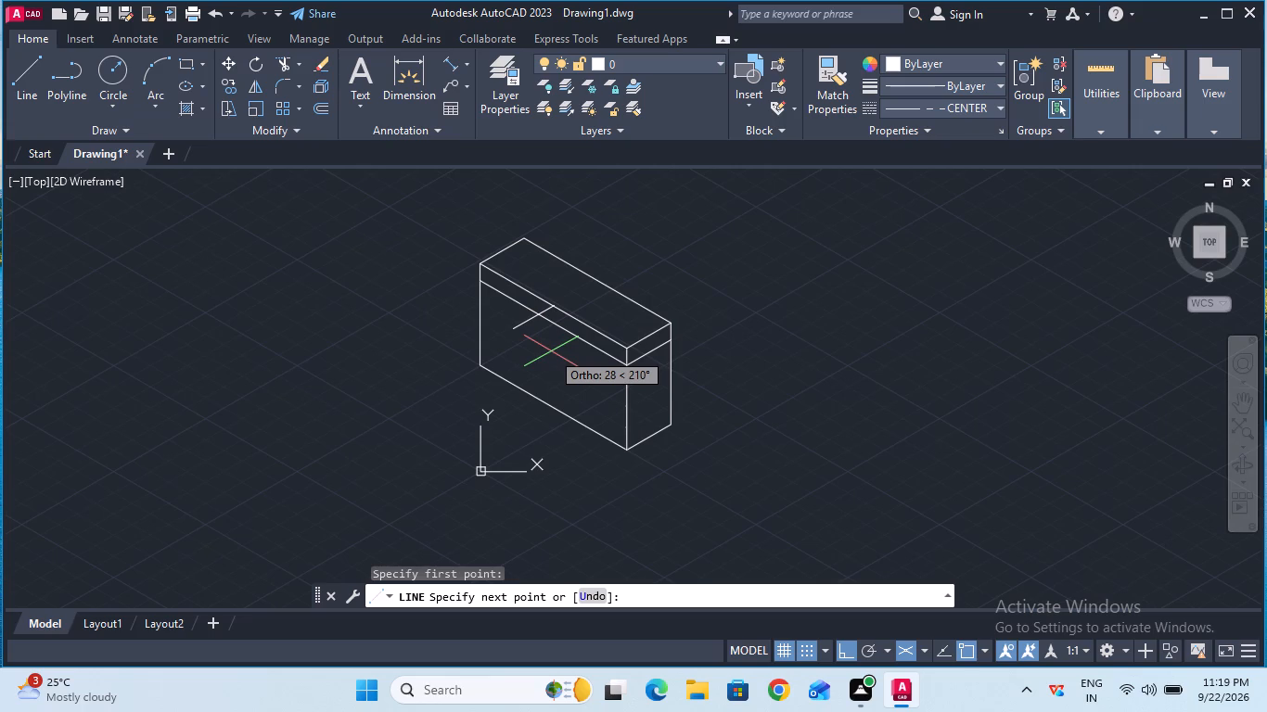
{"action": "key", "text": "F5"}
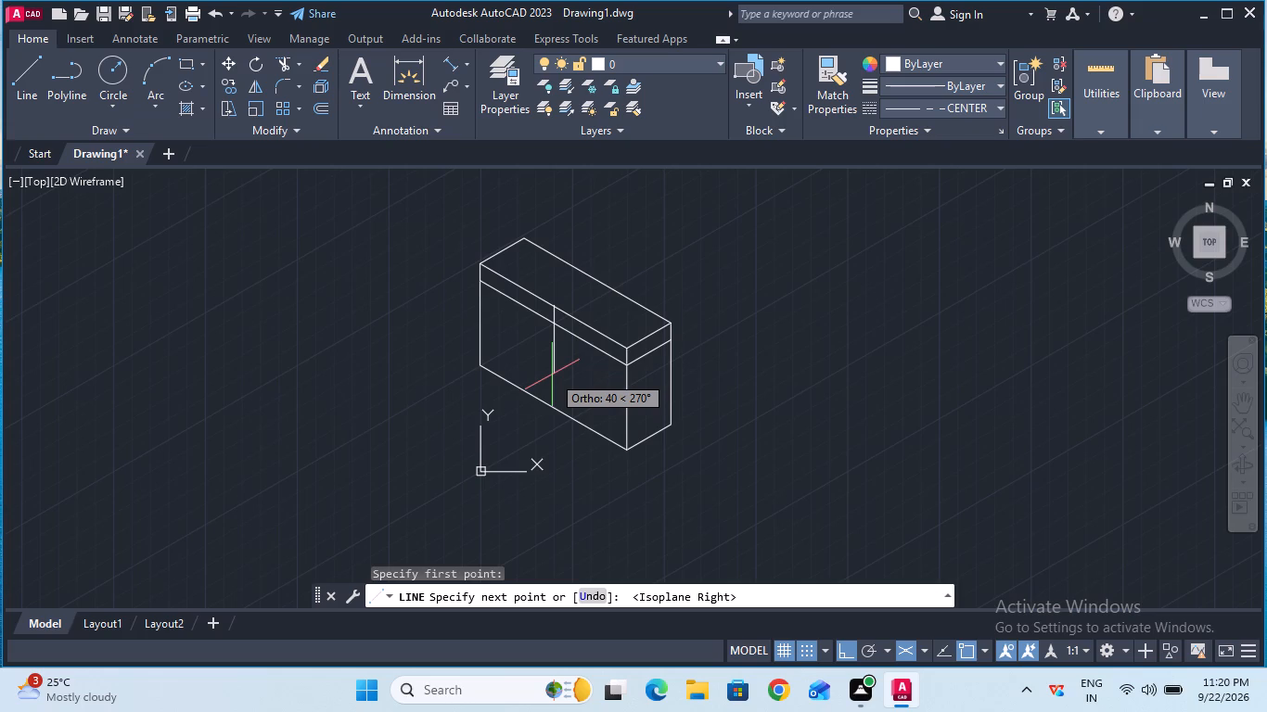
{"action": "type", "text": "60"}
{"action": "key", "text": "Return"}
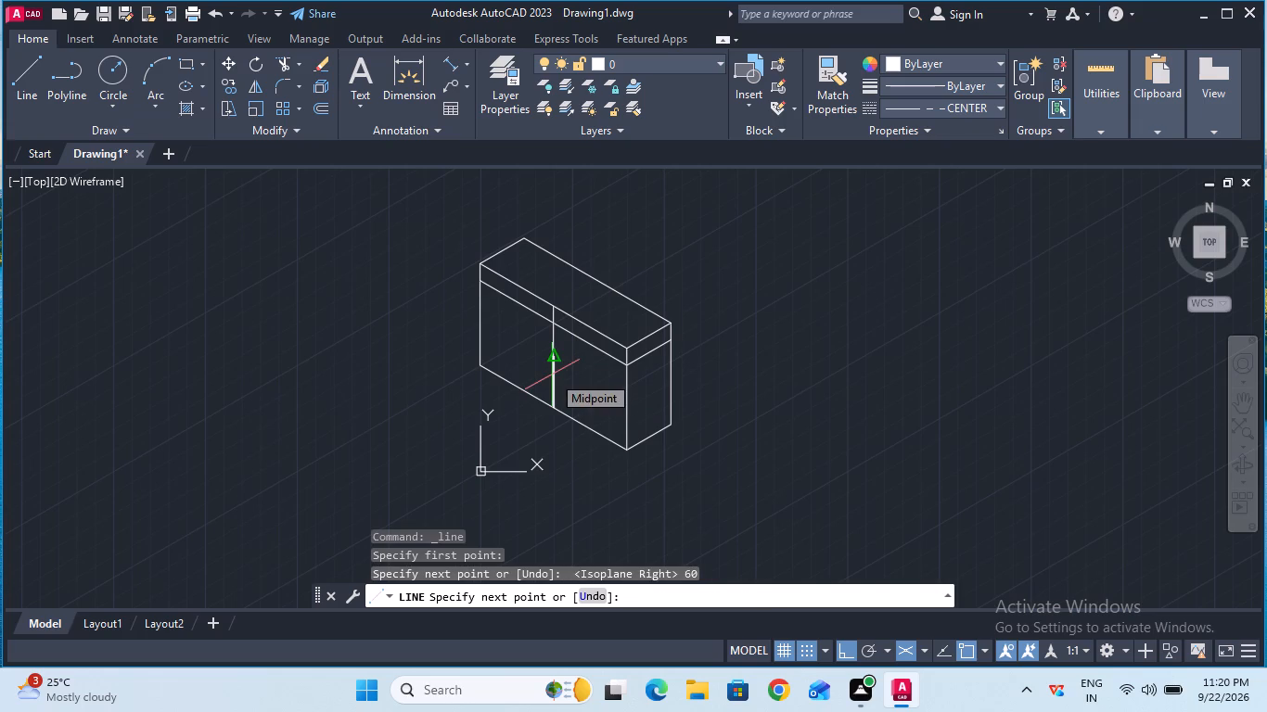
{"action": "key", "text": "Escape"}
{"action": "scroll", "coordinate": [556, 350], "scroll_direction": "up", "scroll_amount": 2, "text": "ctrl"}
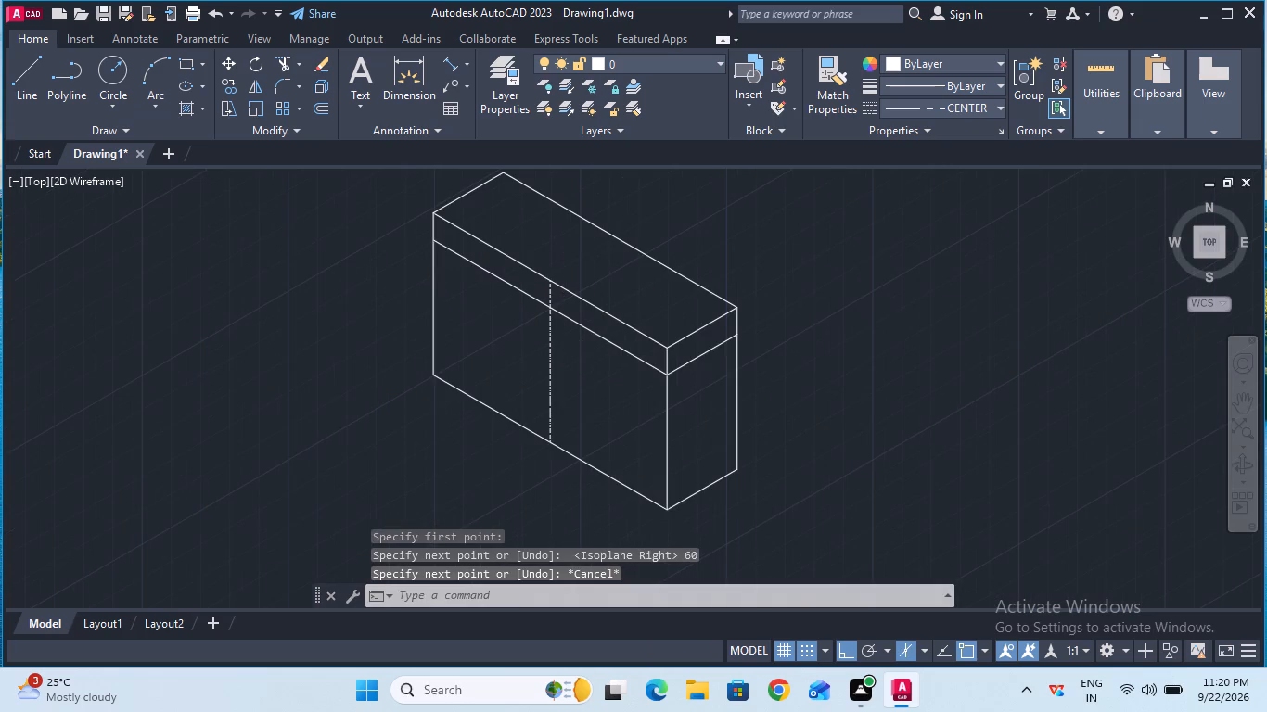
{"action": "scroll", "coordinate": [556, 350], "scroll_direction": "down", "scroll_amount": 1, "text": "ctrl"}
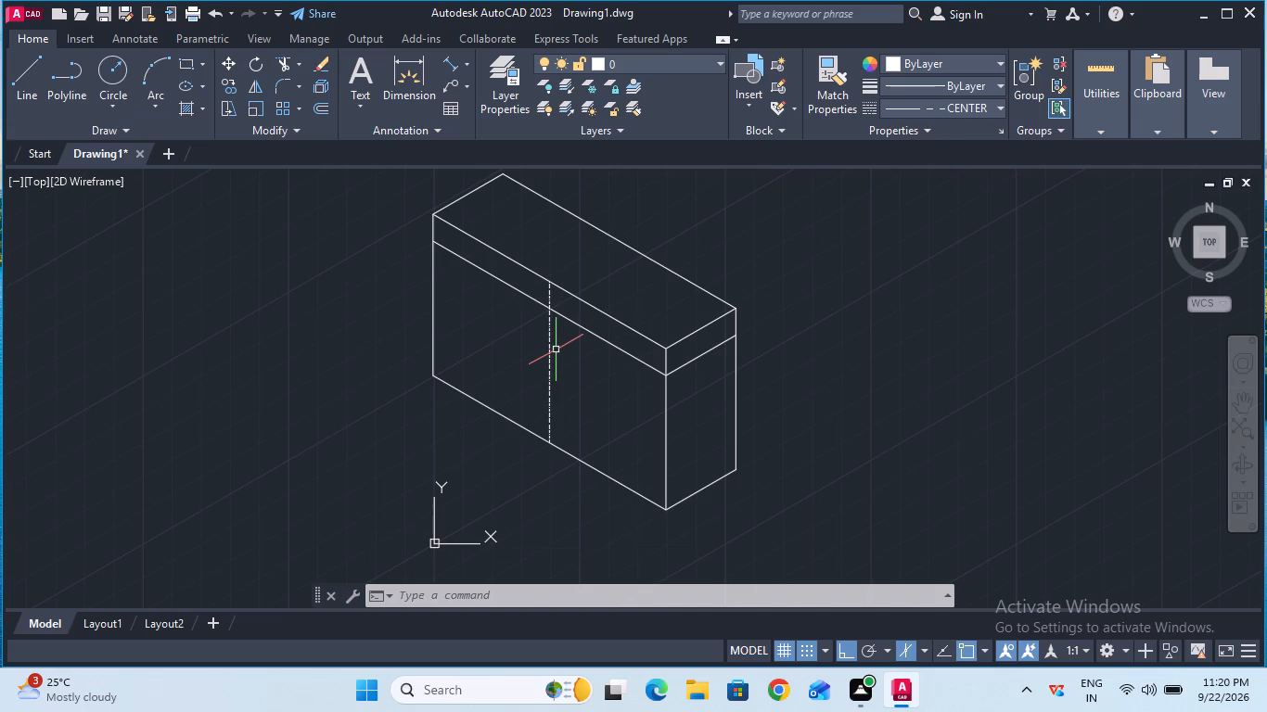
On the left isoplane, draw a centerline from the front face's far-left edge midpoint to the vertical centerline's midpoint.
{"action": "left_click", "coordinate": [20, 75]}
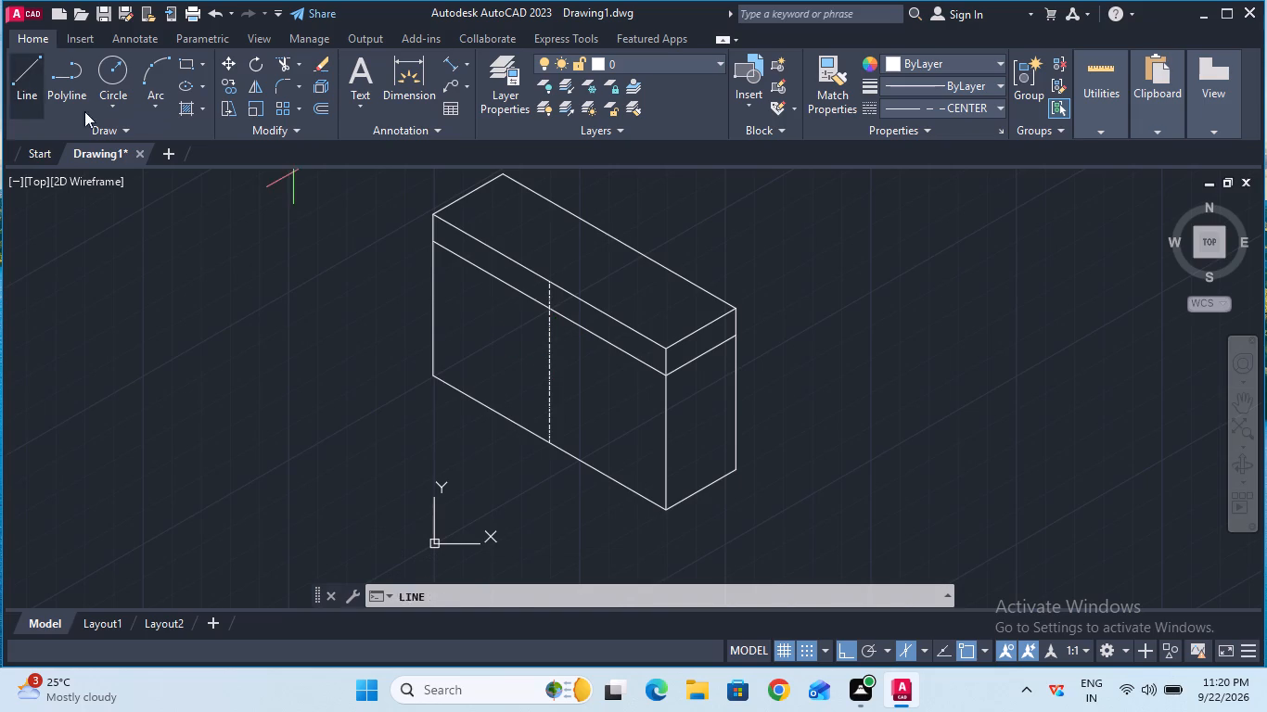
{"action": "double_click", "coordinate": [434, 295]}
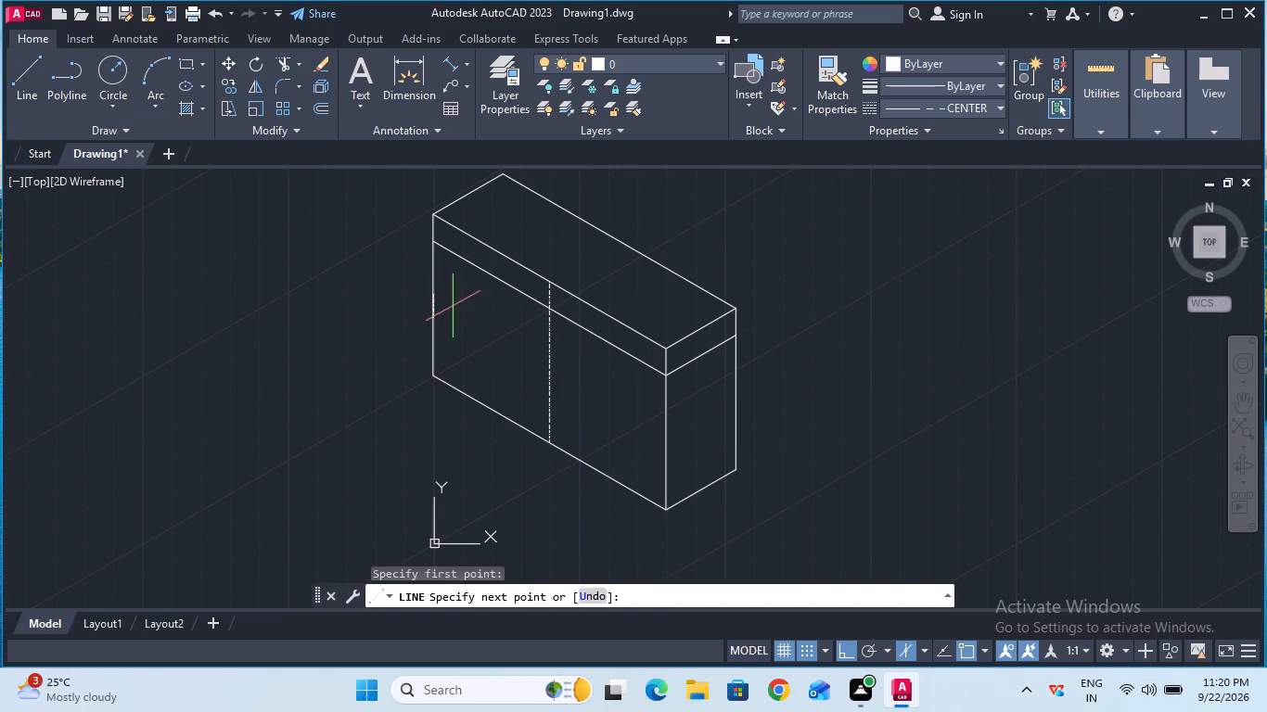
{"action": "key", "text": "F5"}
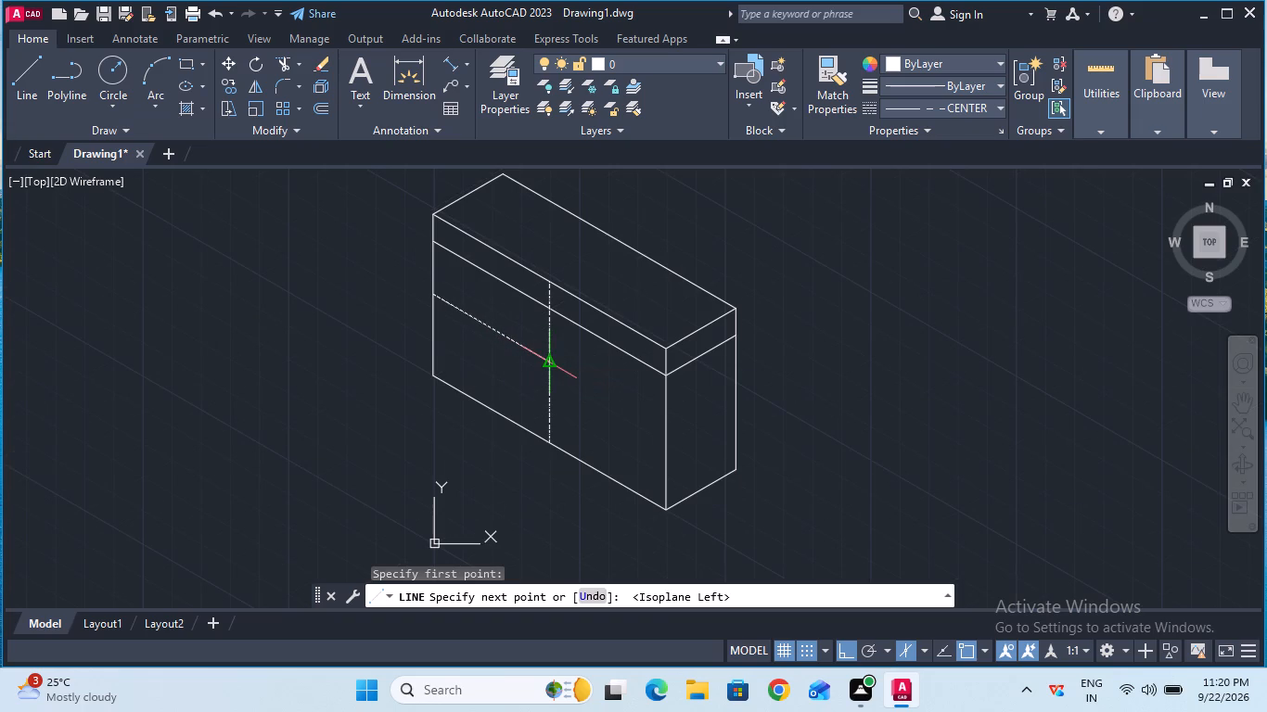
{"action": "left_click", "coordinate": [546, 366]}
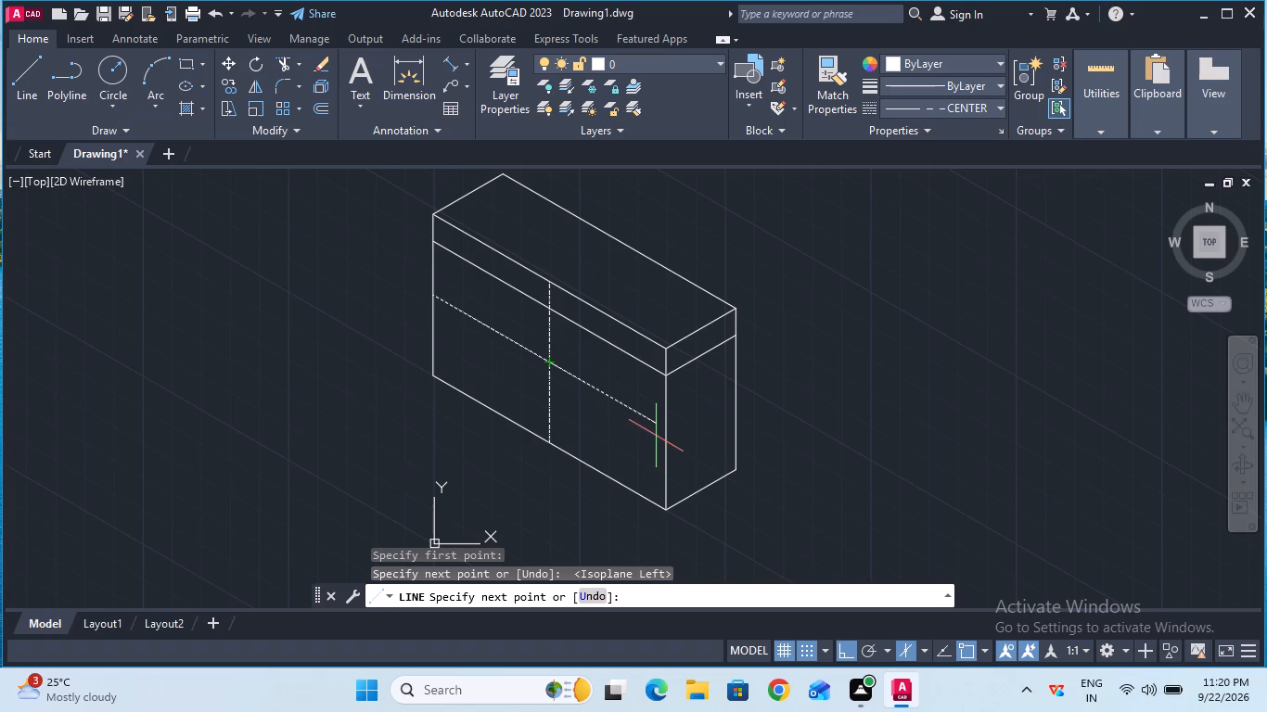
{"action": "key", "text": "Escape"}
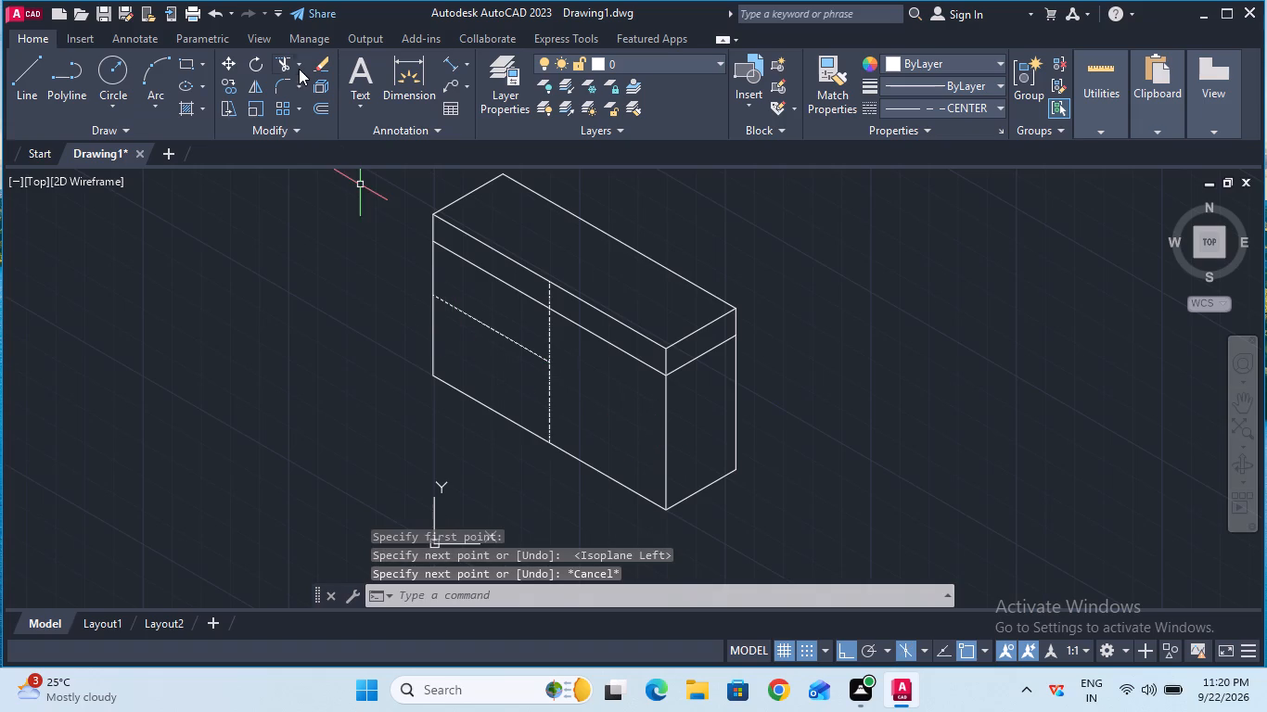
Extend the lengthwise centerline to the near vertical edge of the long front face.
{"action": "double_click", "coordinate": [299, 66]}
{"action": "left_click", "coordinate": [300, 64]}
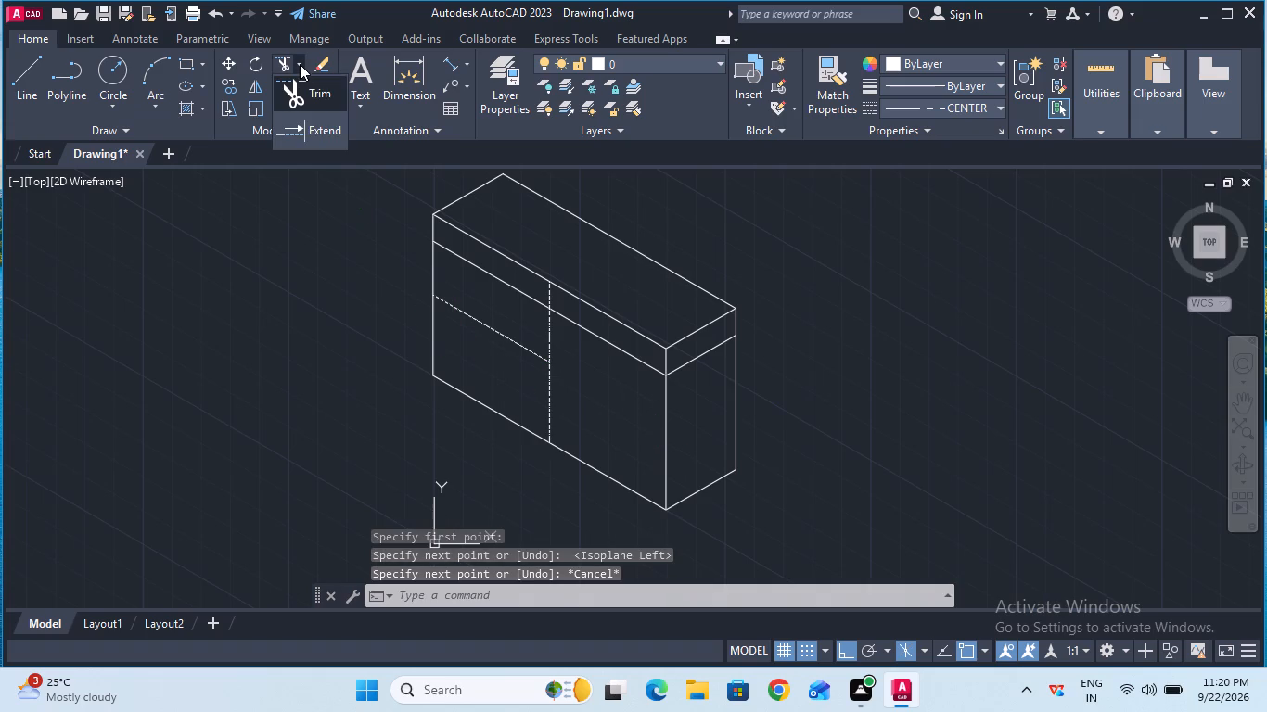
{"action": "left_click", "coordinate": [314, 128]}
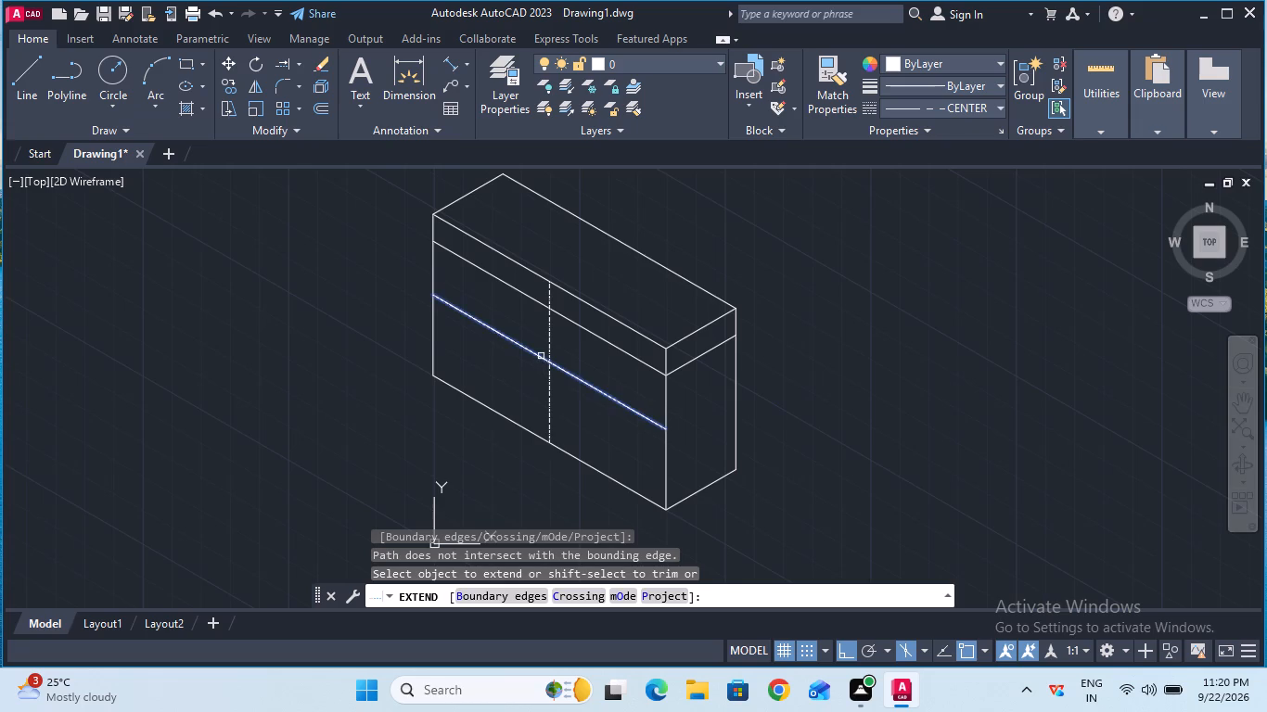
{"action": "left_click", "coordinate": [541, 356]}
{"action": "key", "text": "Escape"}
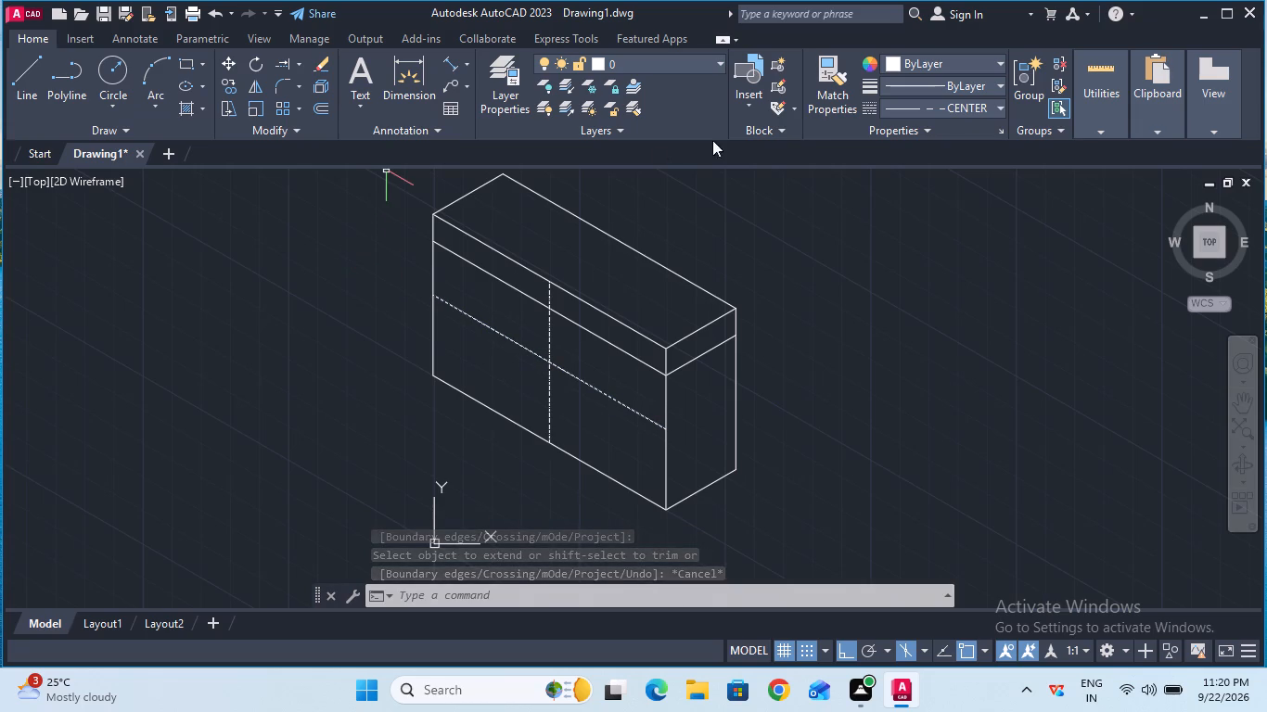
Set the current linetype to ByBlock.
{"action": "left_click", "coordinate": [915, 105]}
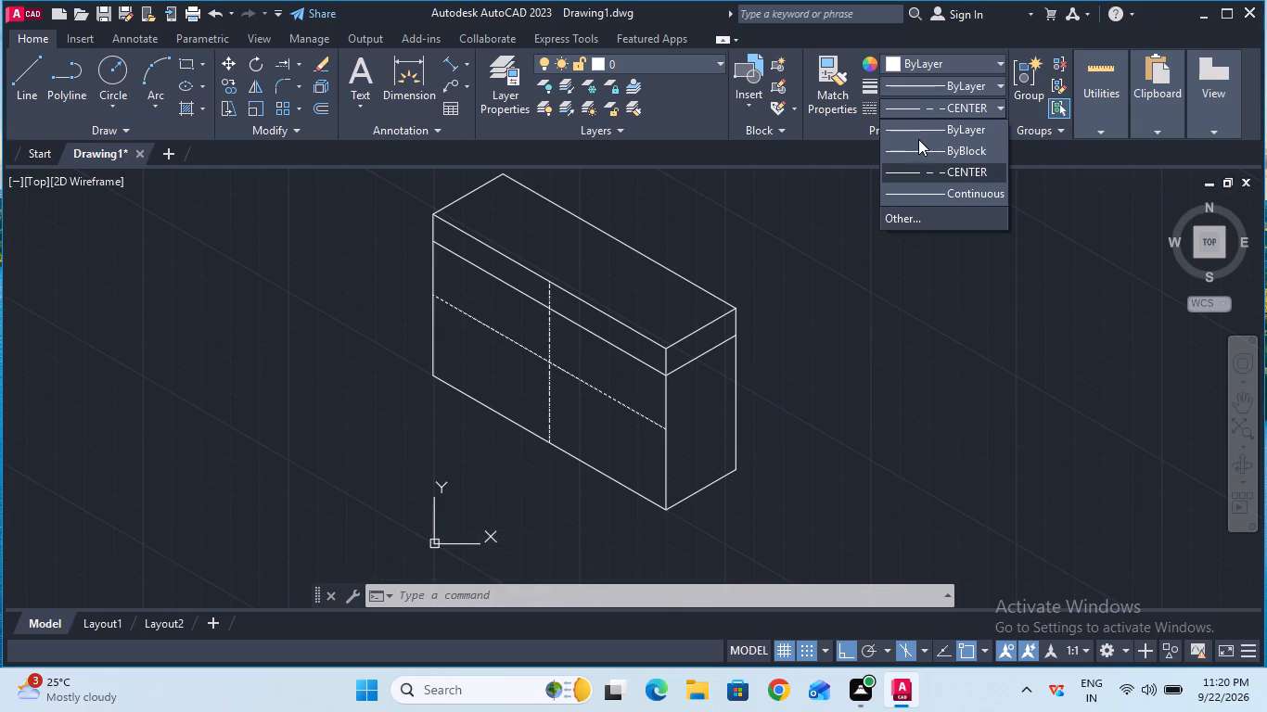
{"action": "left_click", "coordinate": [919, 144]}
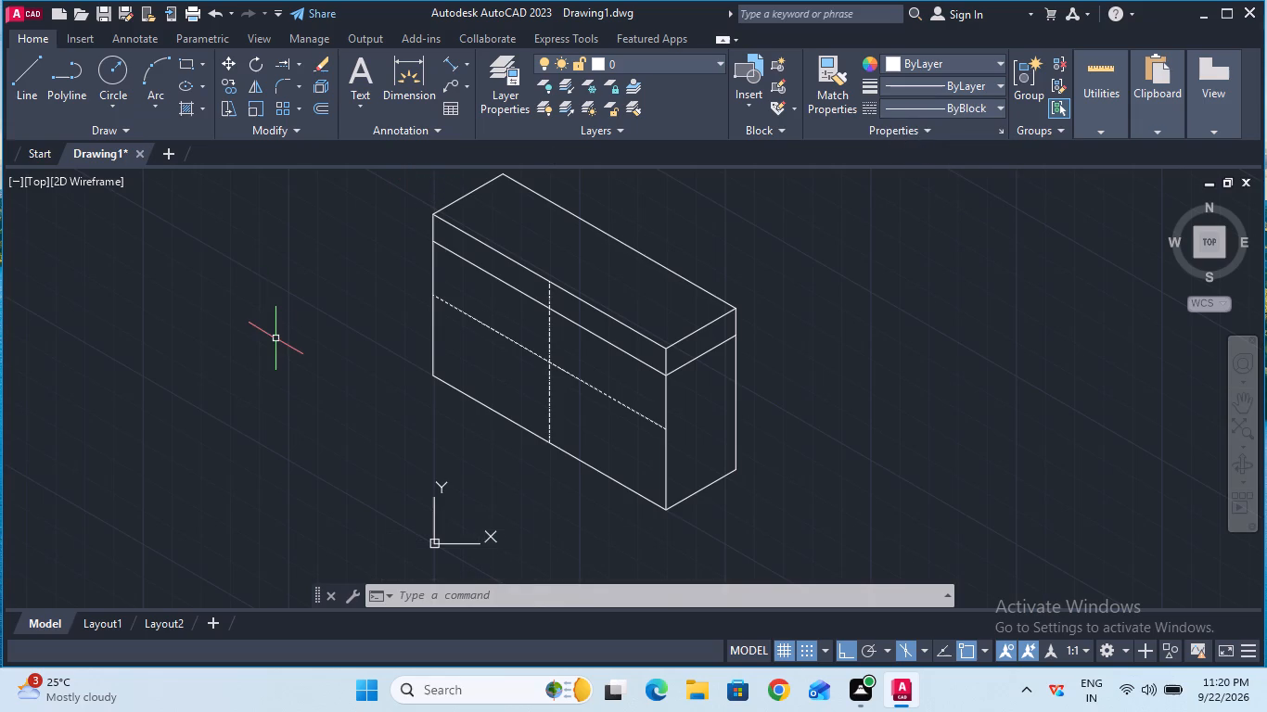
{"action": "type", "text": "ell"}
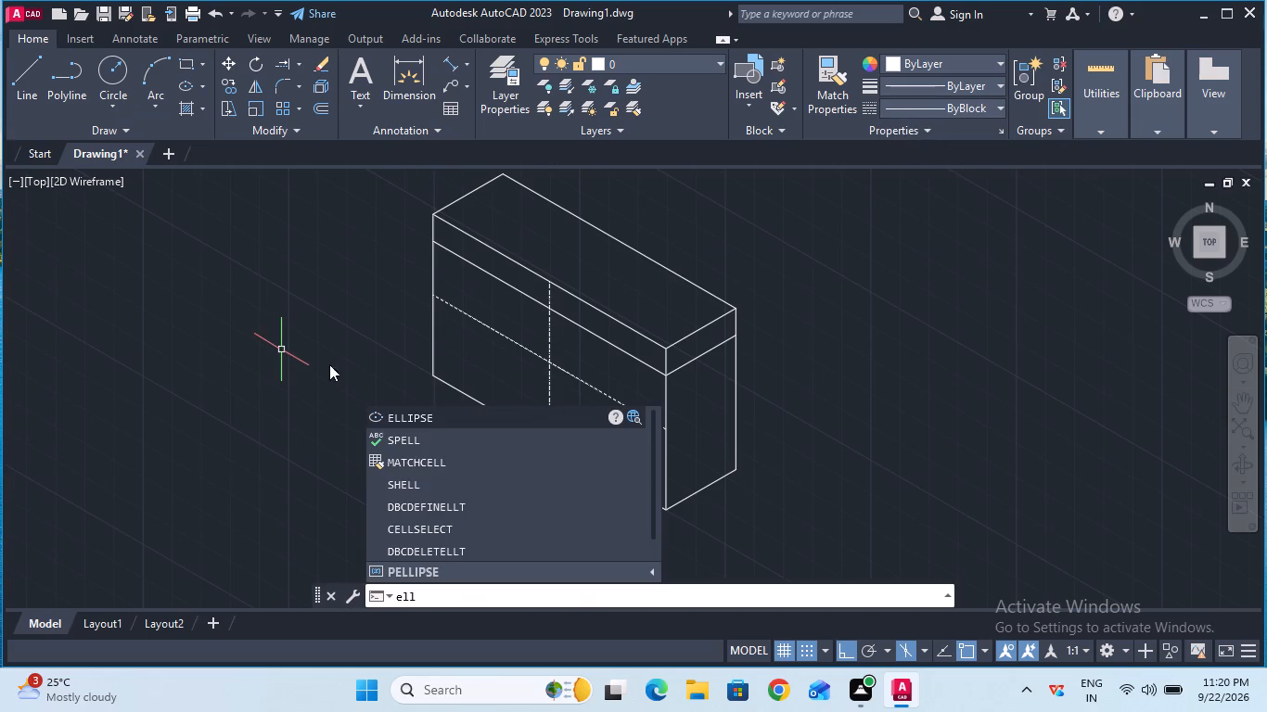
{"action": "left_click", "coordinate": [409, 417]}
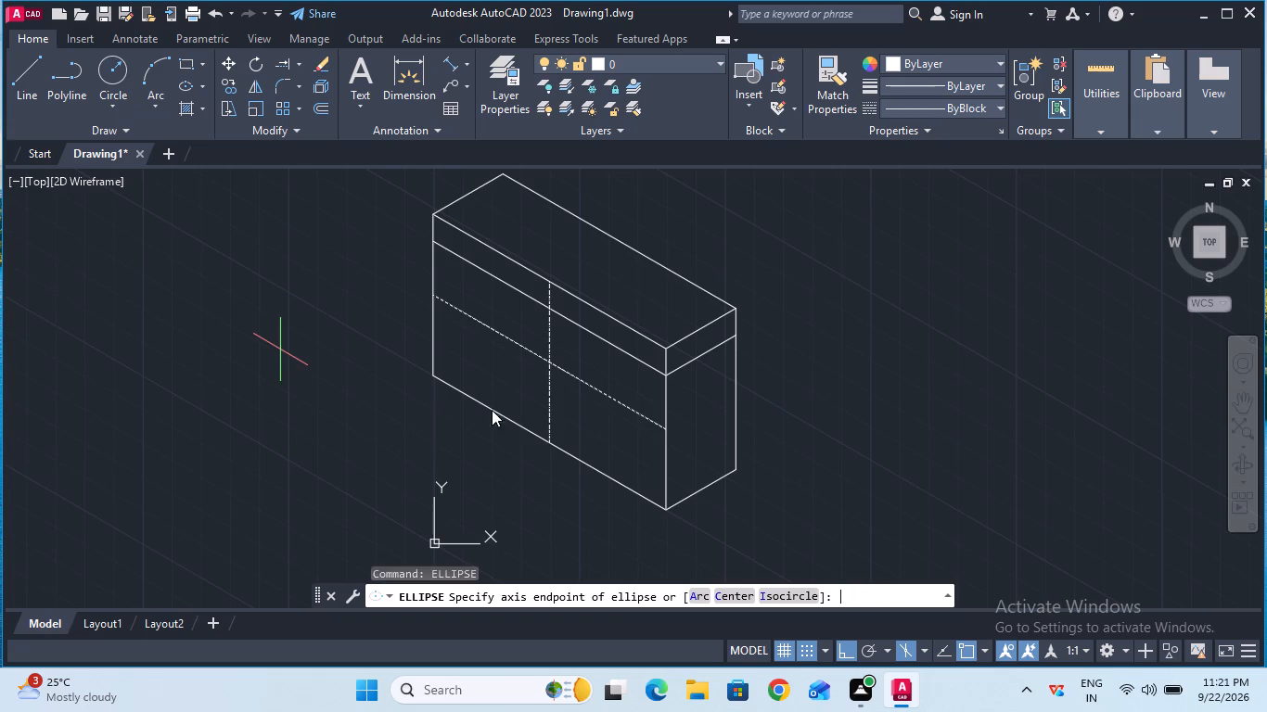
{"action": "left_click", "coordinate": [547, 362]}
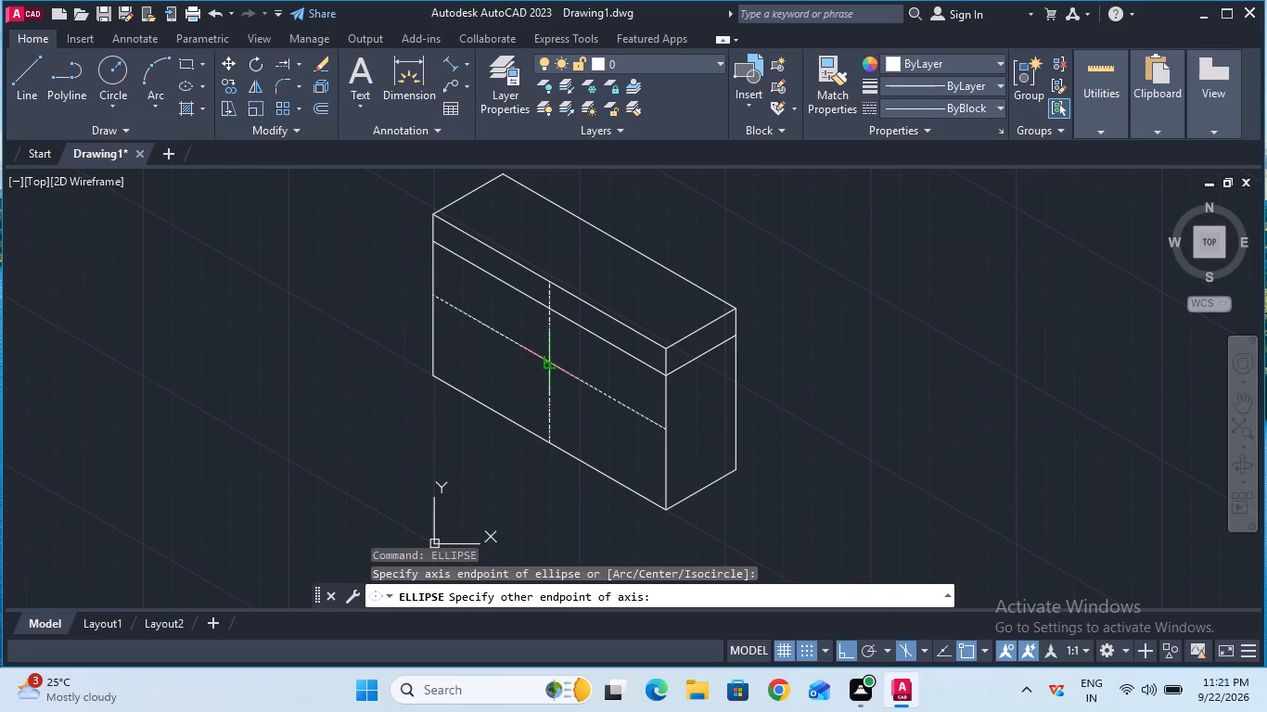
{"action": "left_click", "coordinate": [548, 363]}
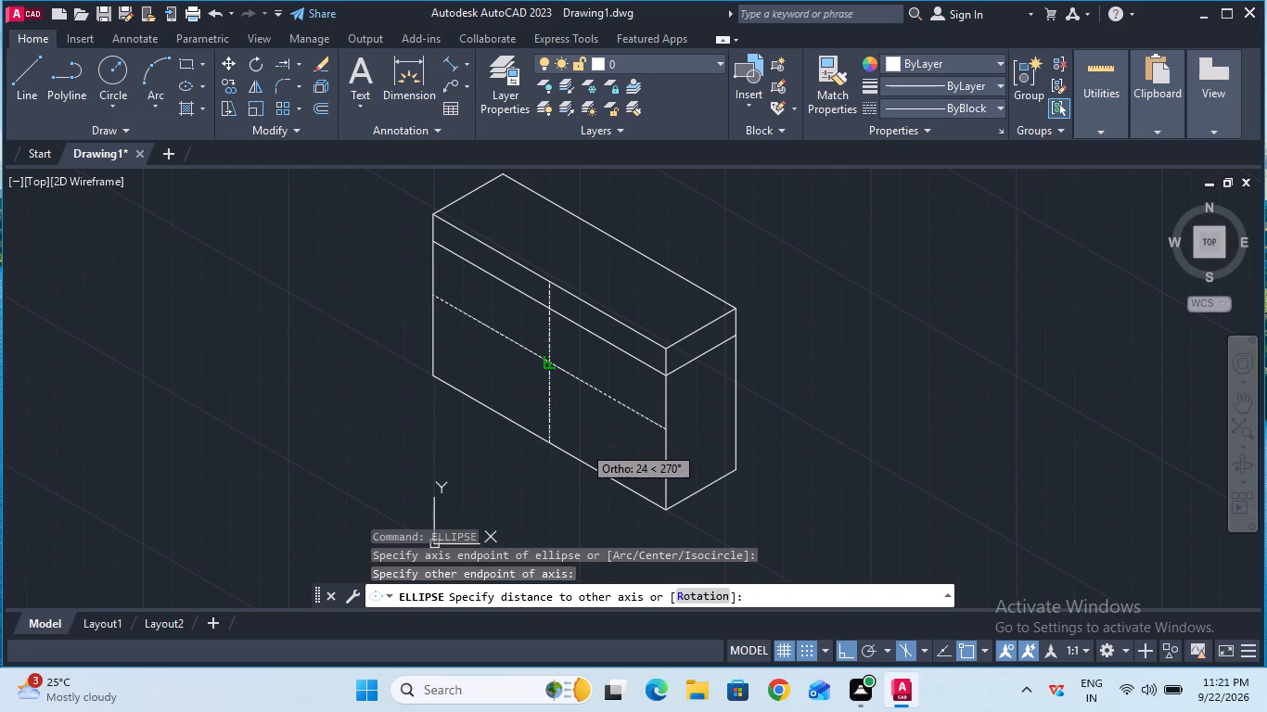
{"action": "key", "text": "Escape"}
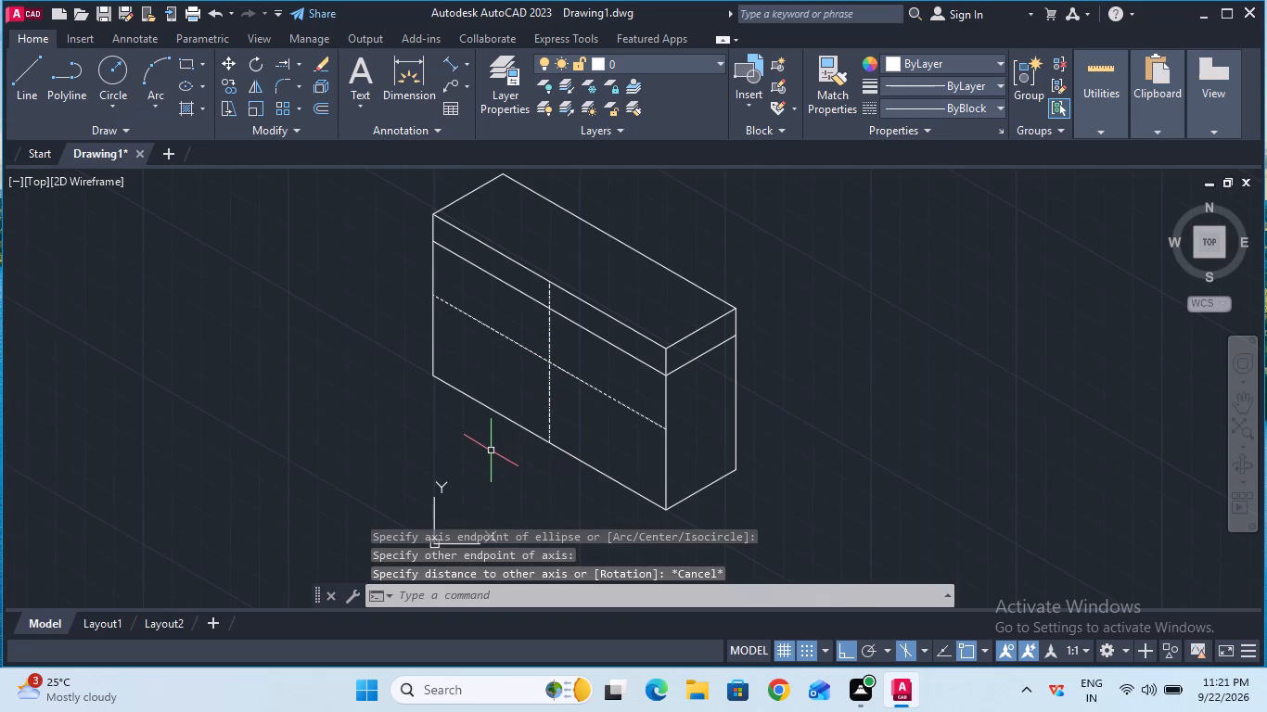
Draw an isocircle of radius 25 centred on the intersection of the two centerlines on the long front face.
{"action": "type", "text": "ell"}
{"action": "left_click", "coordinate": [479, 419]}
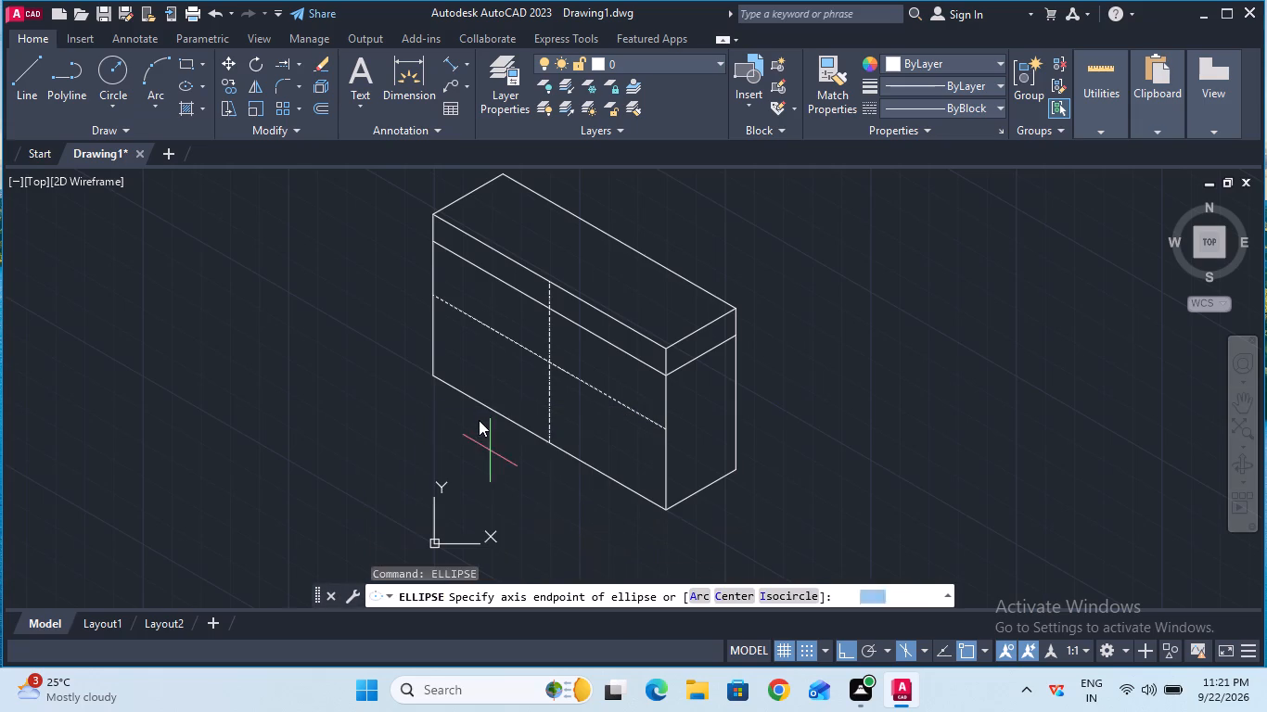
{"action": "left_click", "coordinate": [781, 594]}
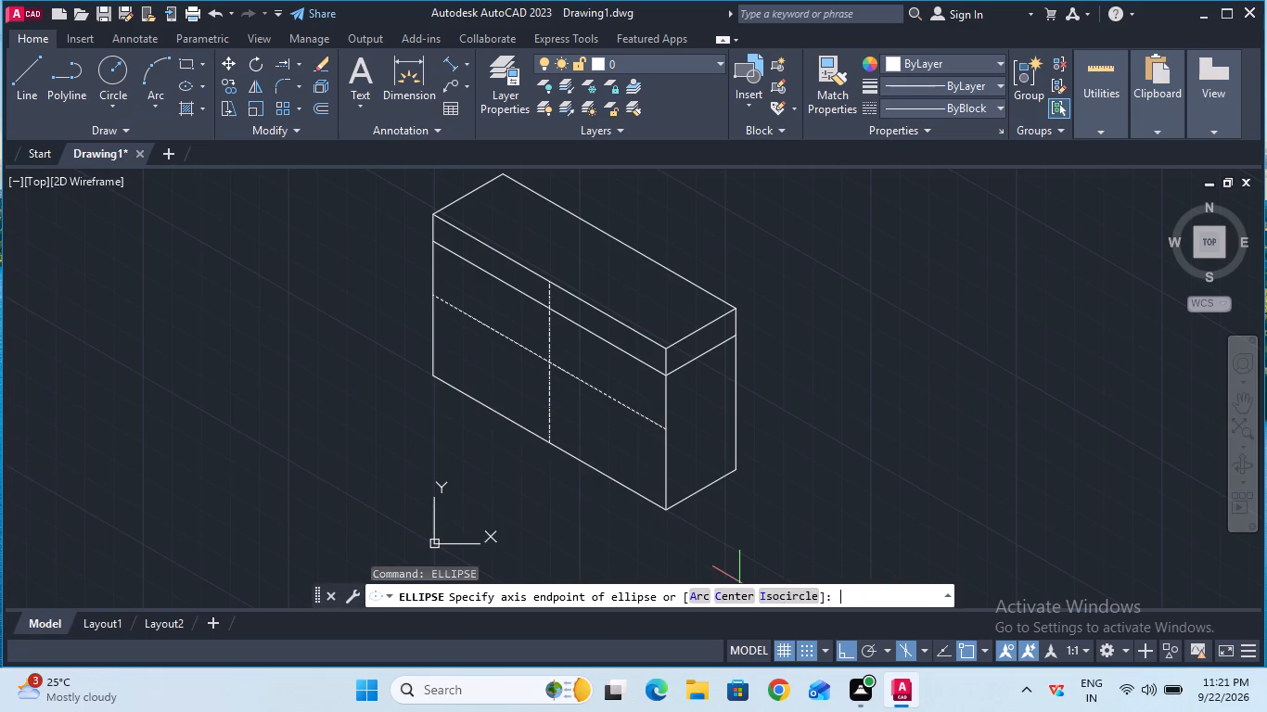
{"action": "left_click", "coordinate": [547, 361]}
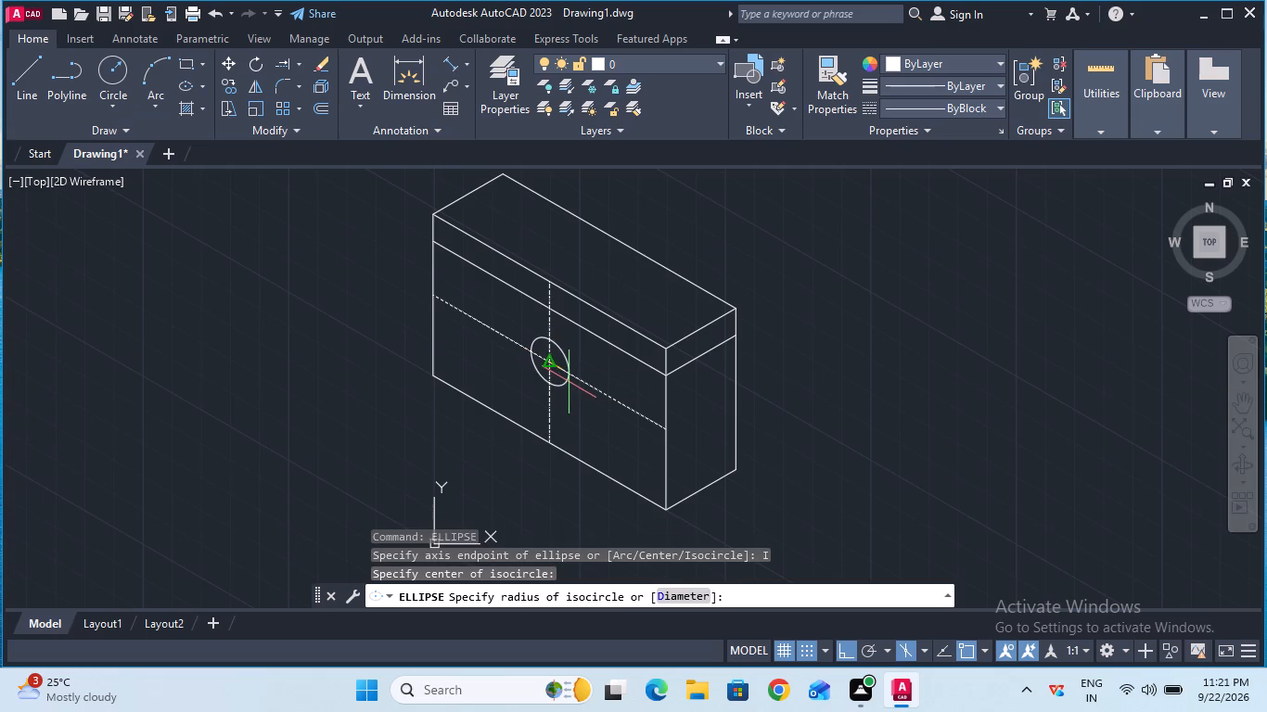
{"action": "type", "text": "25"}
{"action": "key", "text": "Return"}
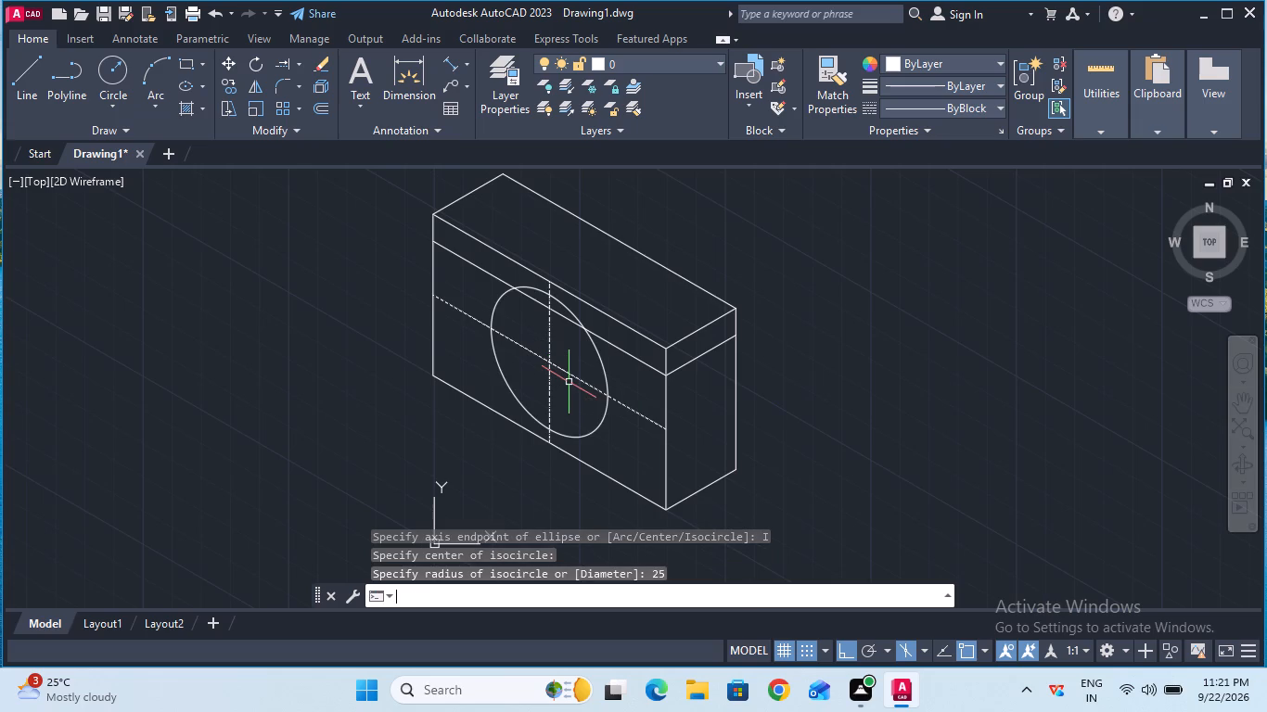
{"action": "key", "text": "Escape"}
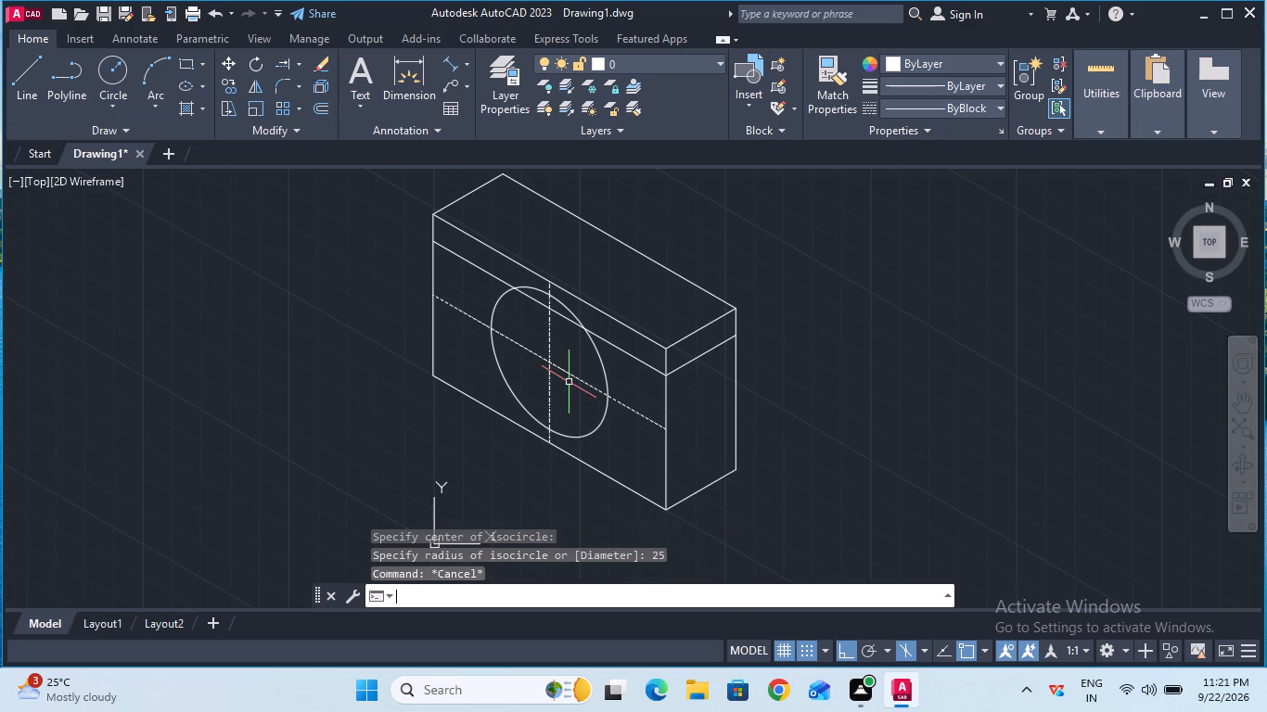
Trim away the horizontal ledge line and both centerlines inside the isocircle.
{"action": "left_click", "coordinate": [295, 65]}
{"action": "left_click", "coordinate": [305, 83]}
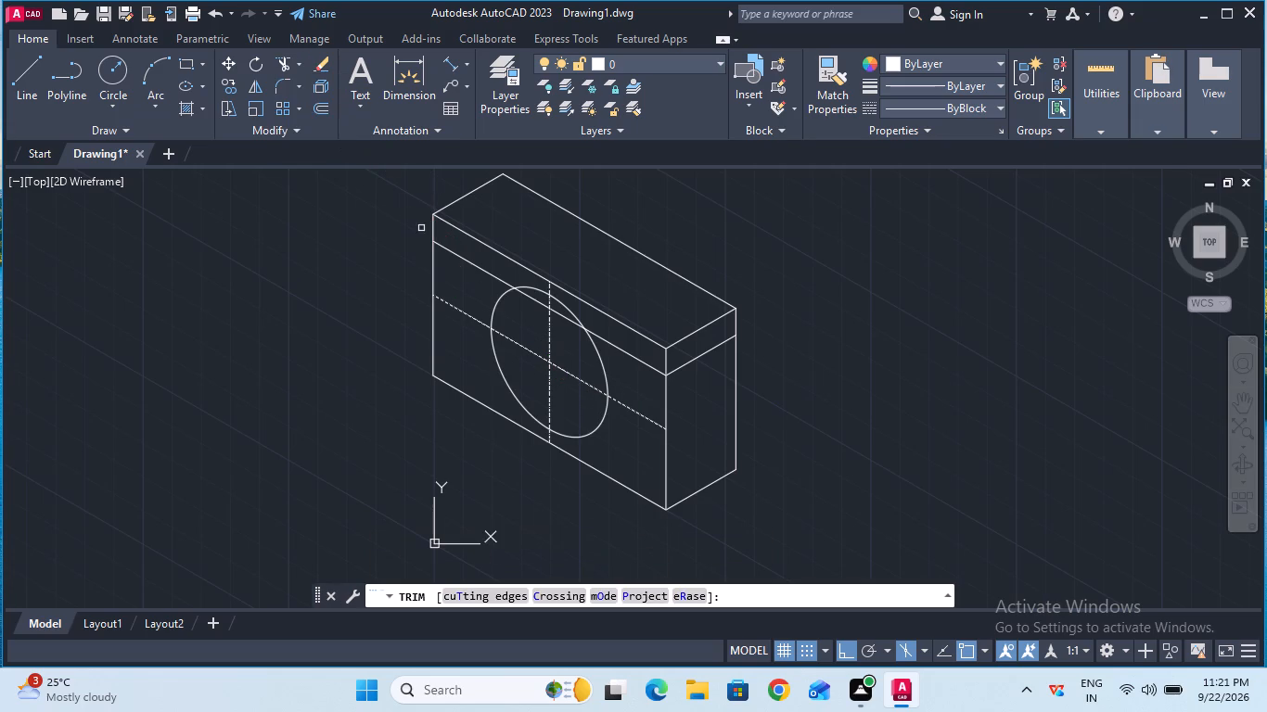
{"action": "left_click", "coordinate": [531, 298]}
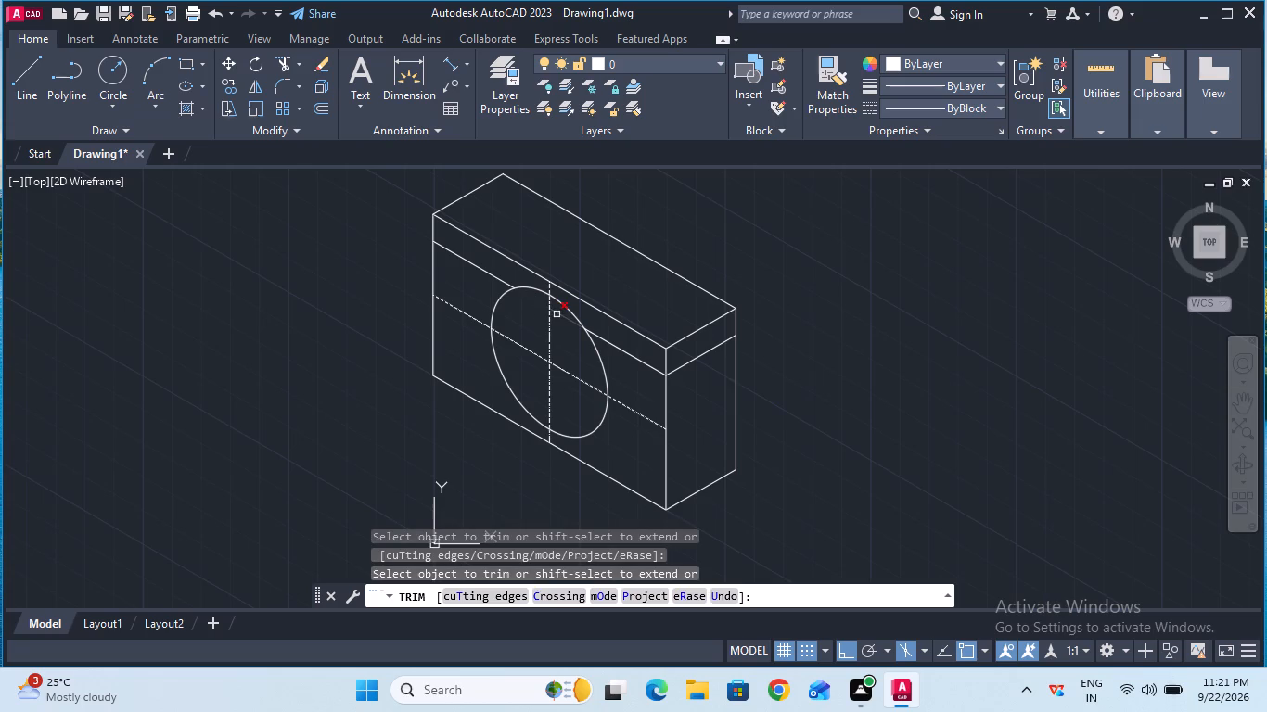
{"action": "left_click", "coordinate": [557, 314]}
{"action": "left_click", "coordinate": [550, 312]}
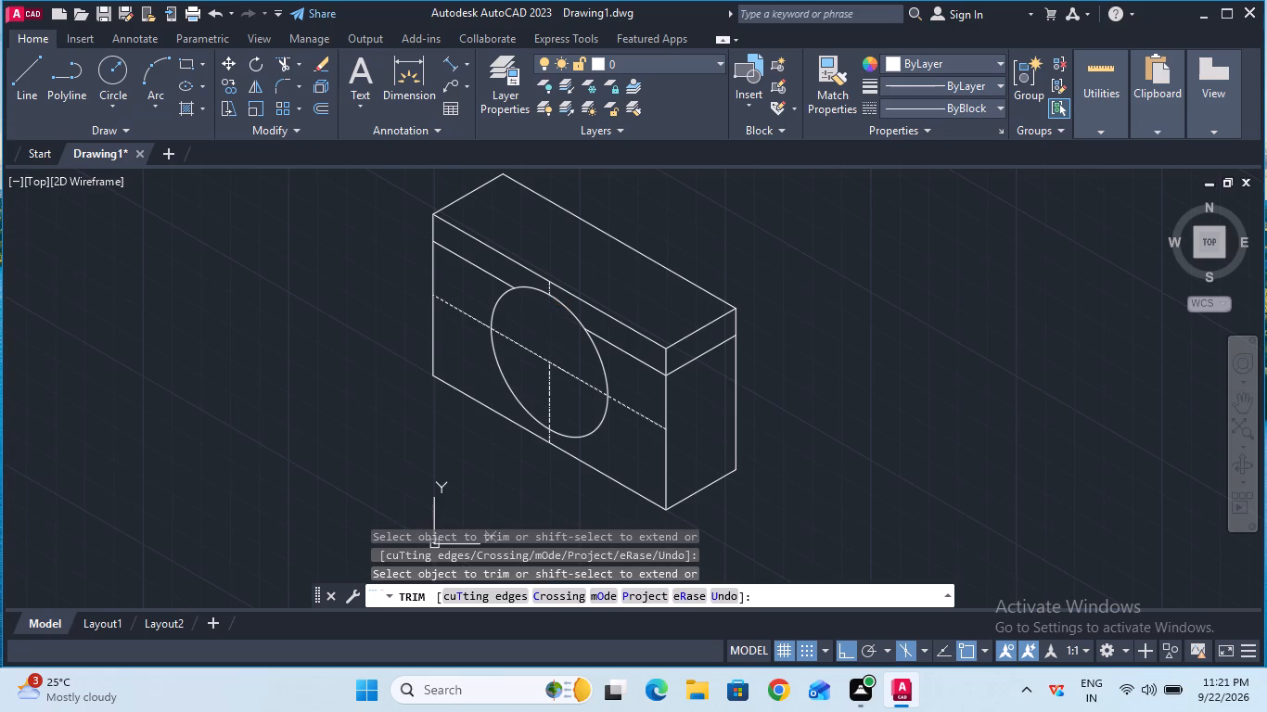
{"action": "left_click", "coordinate": [519, 345]}
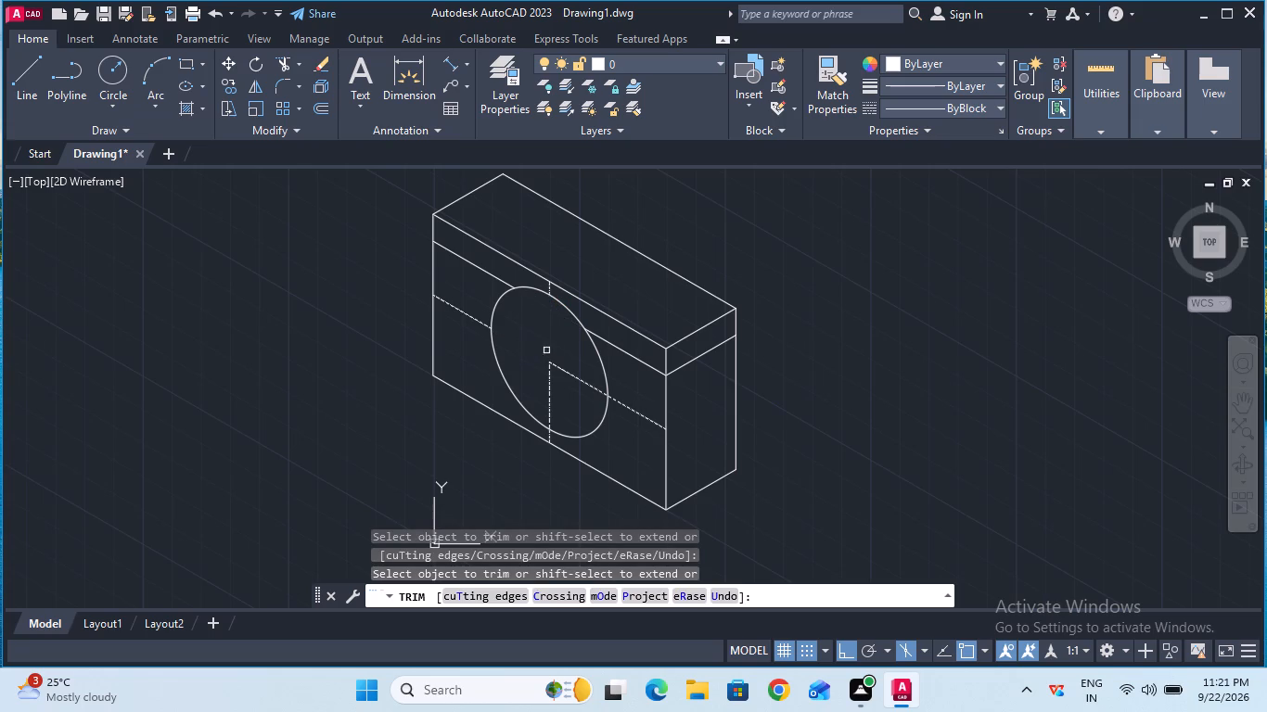
{"action": "left_click", "coordinate": [565, 371]}
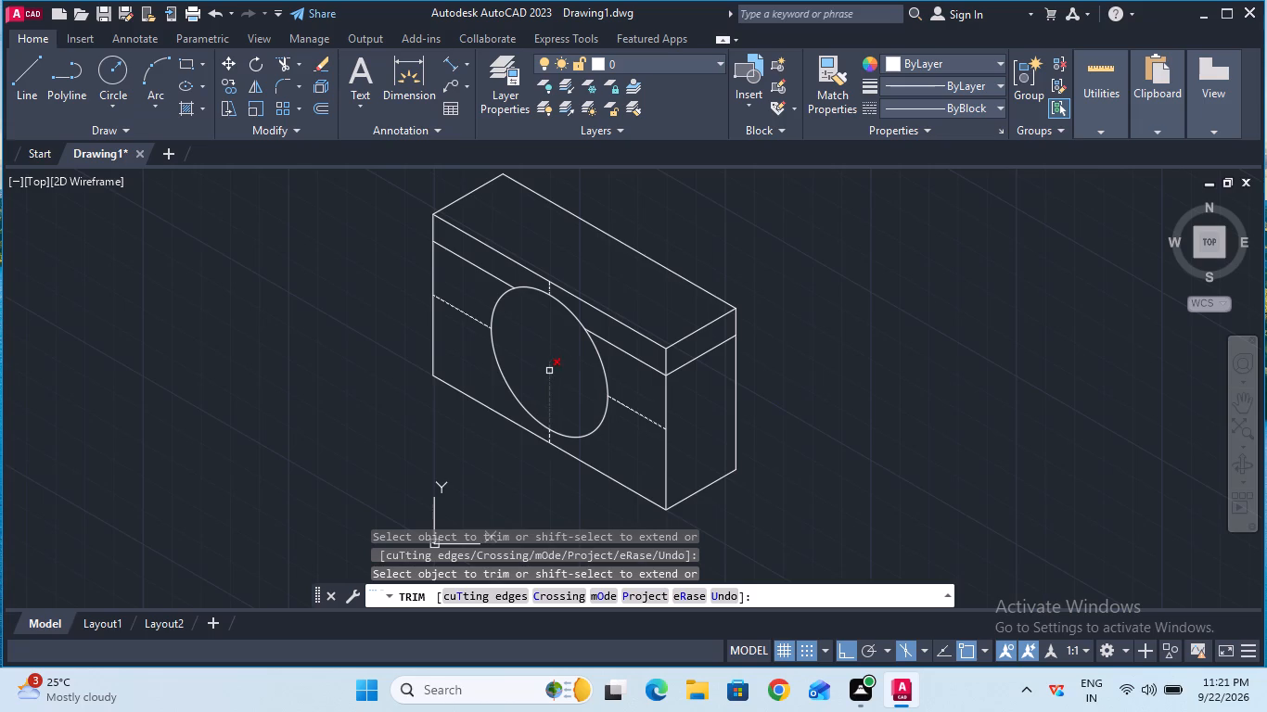
{"action": "left_click", "coordinate": [549, 370]}
{"action": "key", "text": "Escape"}
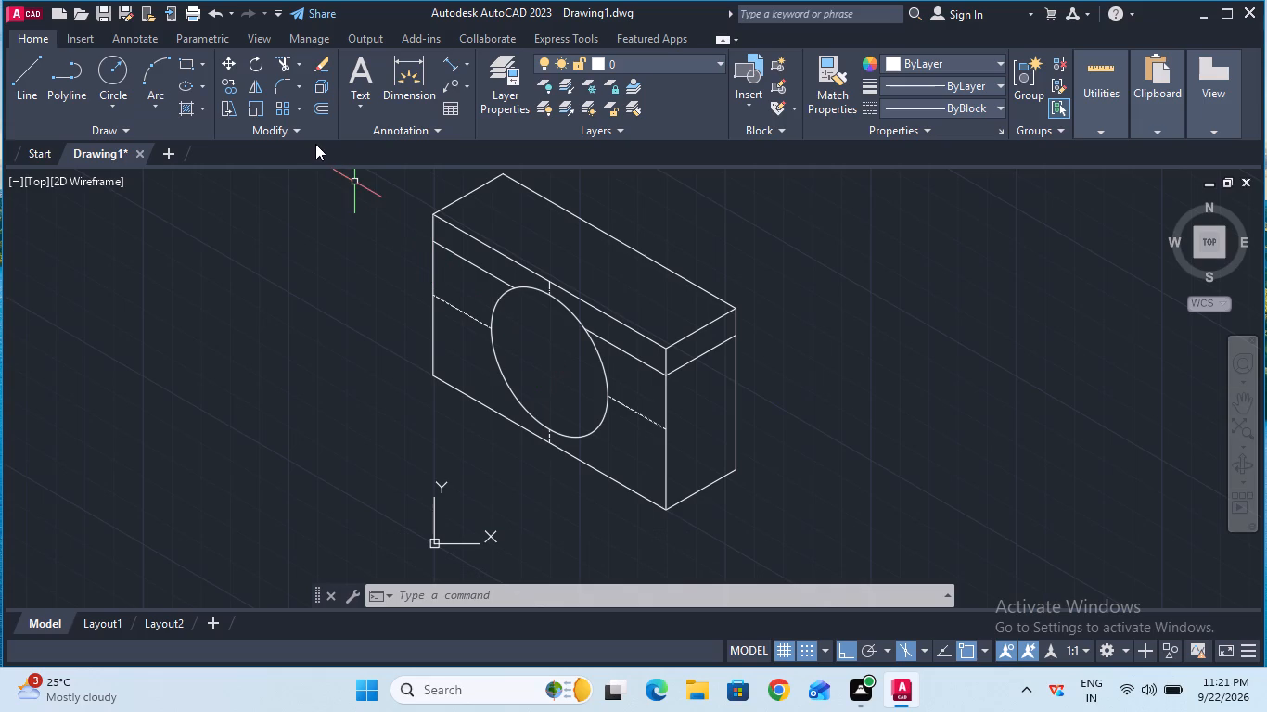
Copy the isocircle from its center 20 outward from the long front face, using the top isoplane.
{"action": "left_click", "coordinate": [230, 83]}
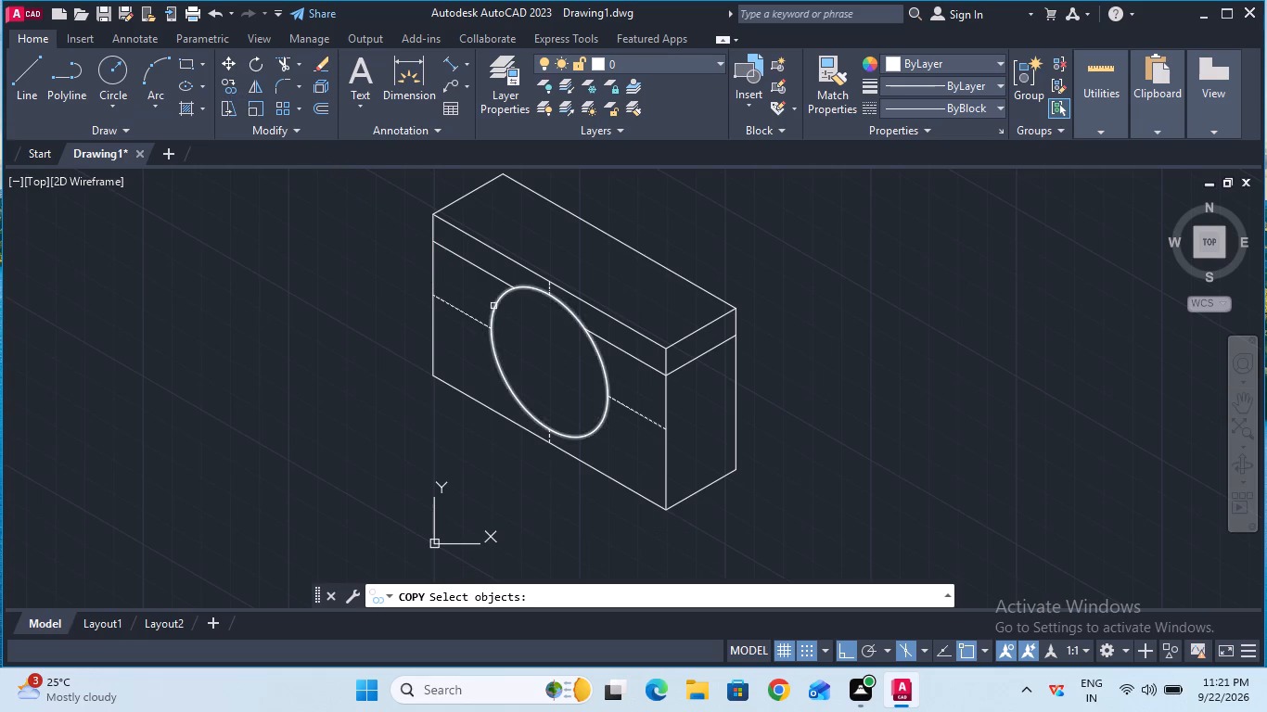
{"action": "left_click", "coordinate": [496, 306]}
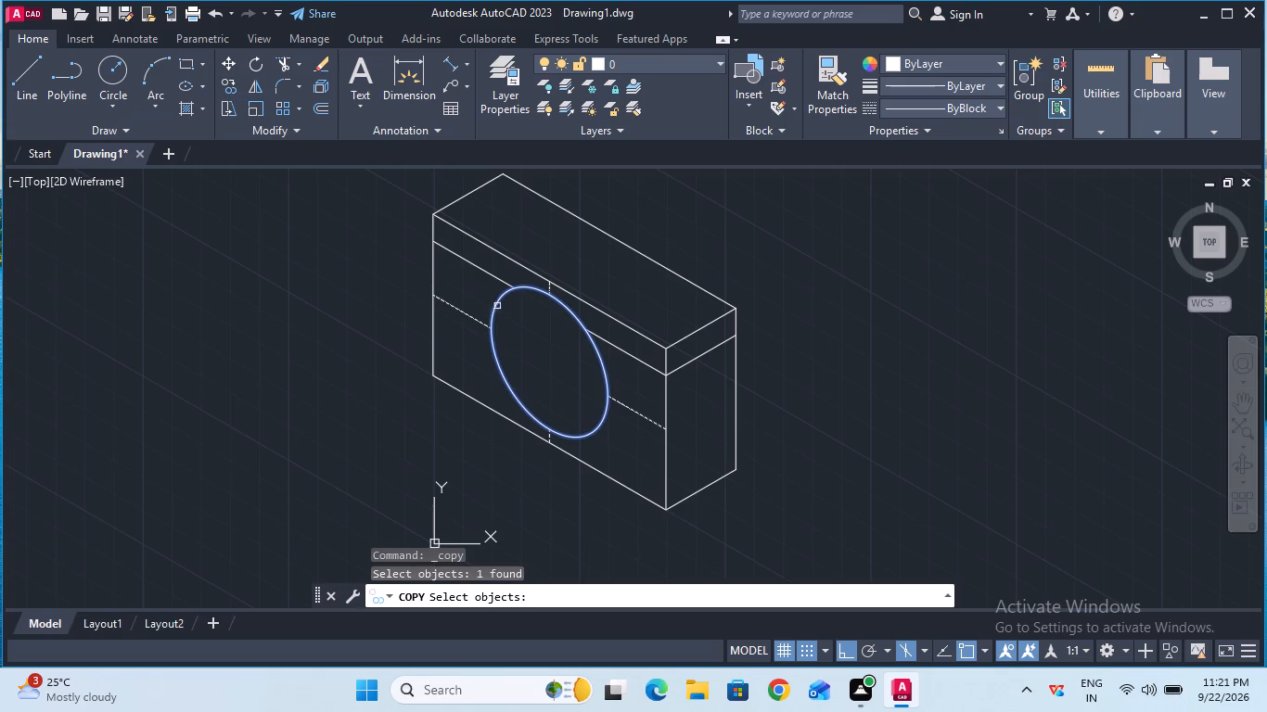
{"action": "key", "text": "Return"}
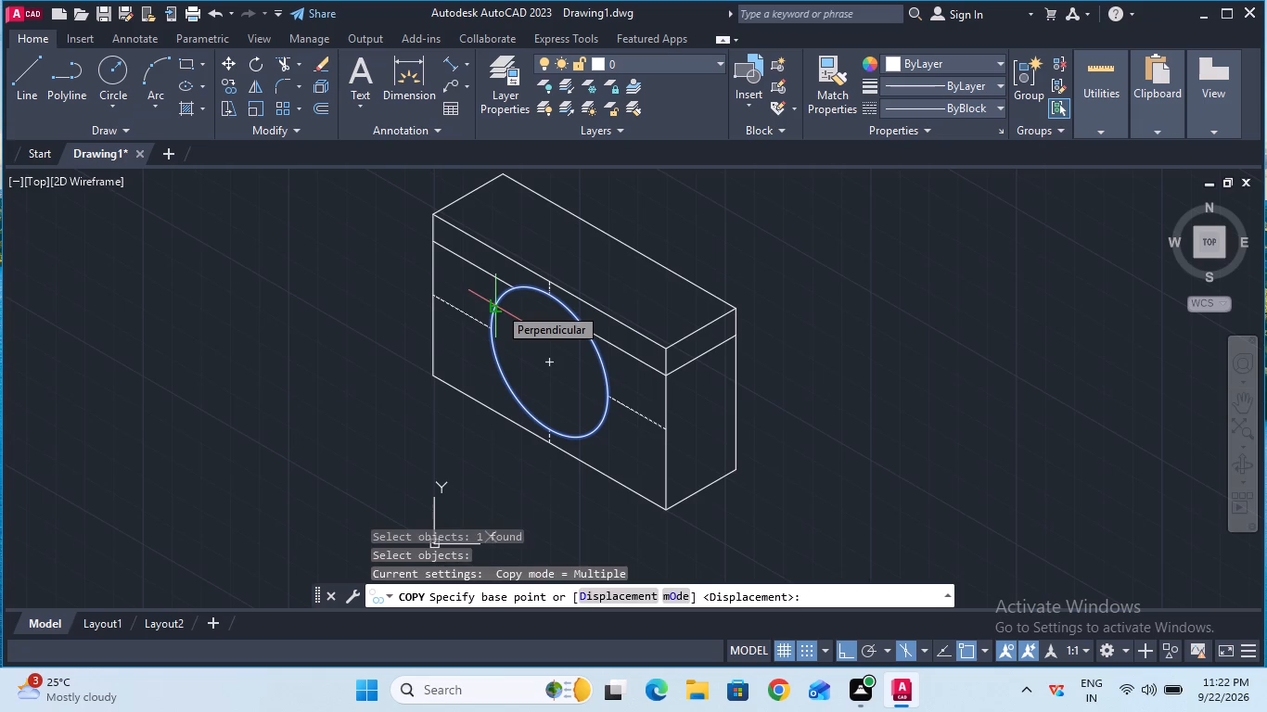
{"action": "left_click", "coordinate": [551, 361]}
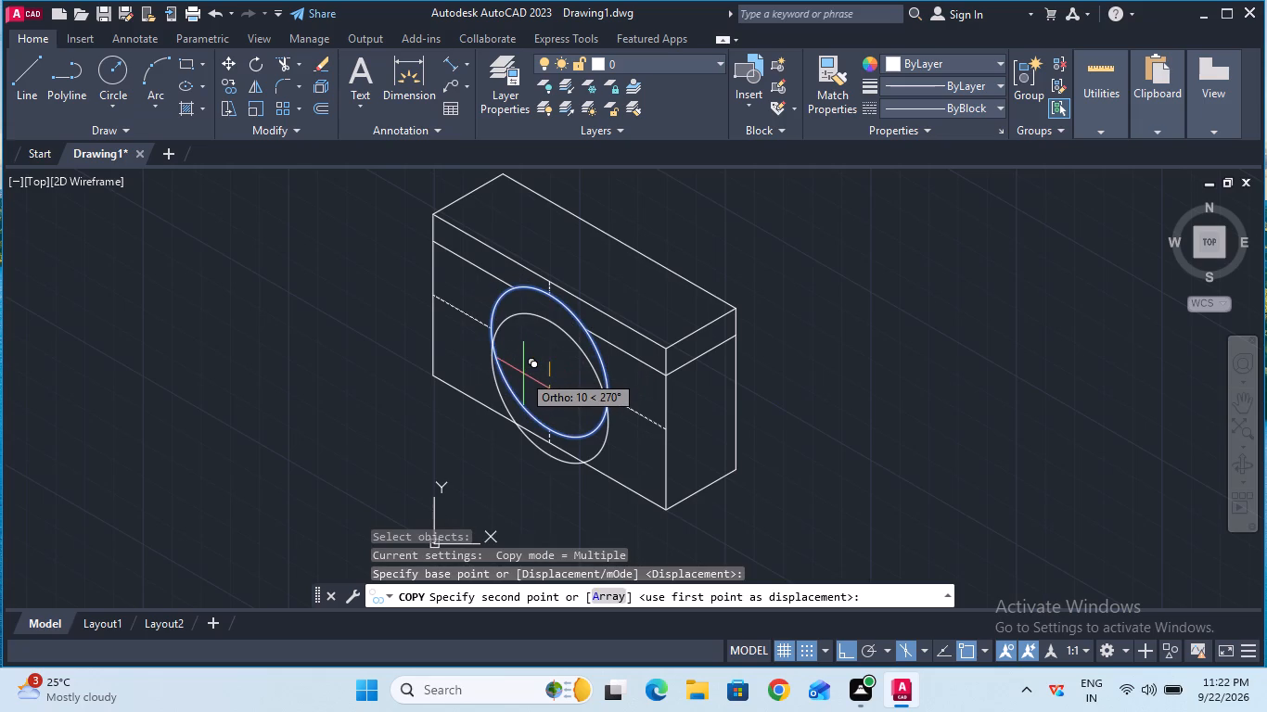
{"action": "key", "text": "F5"}
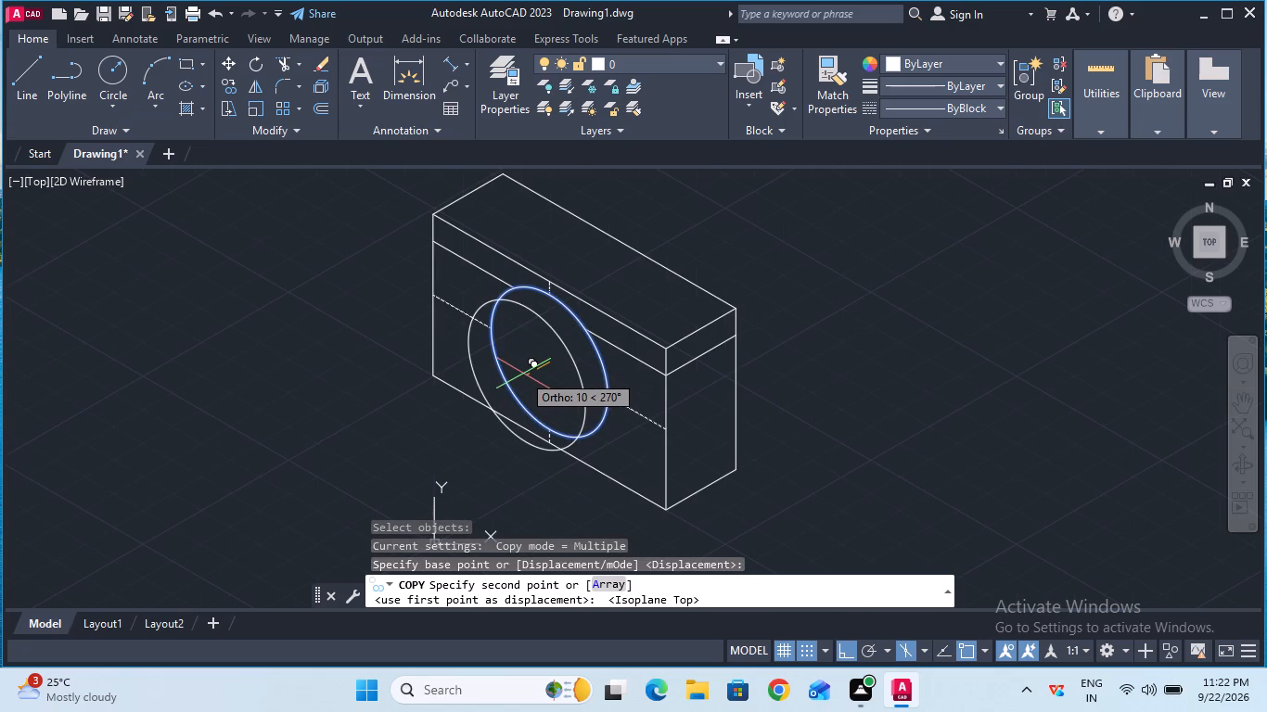
{"action": "type", "text": "20"}
{"action": "key", "text": "Return"}
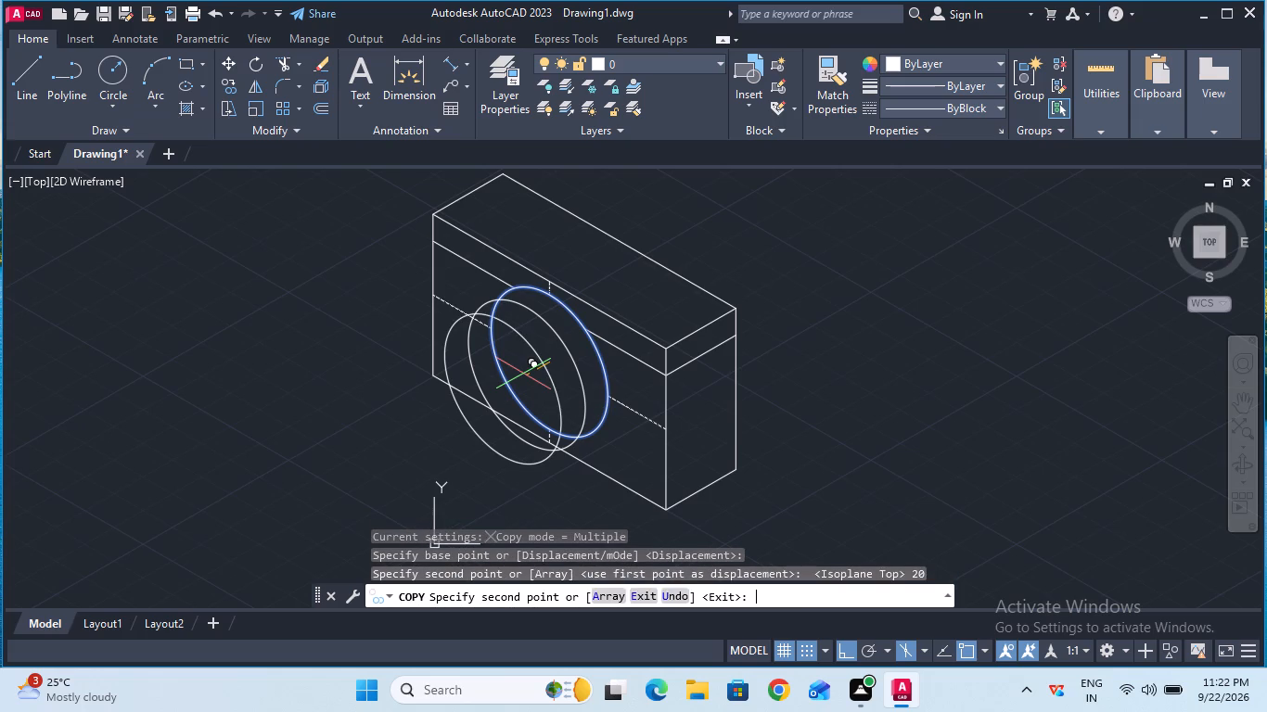
{"action": "key", "text": "Escape"}
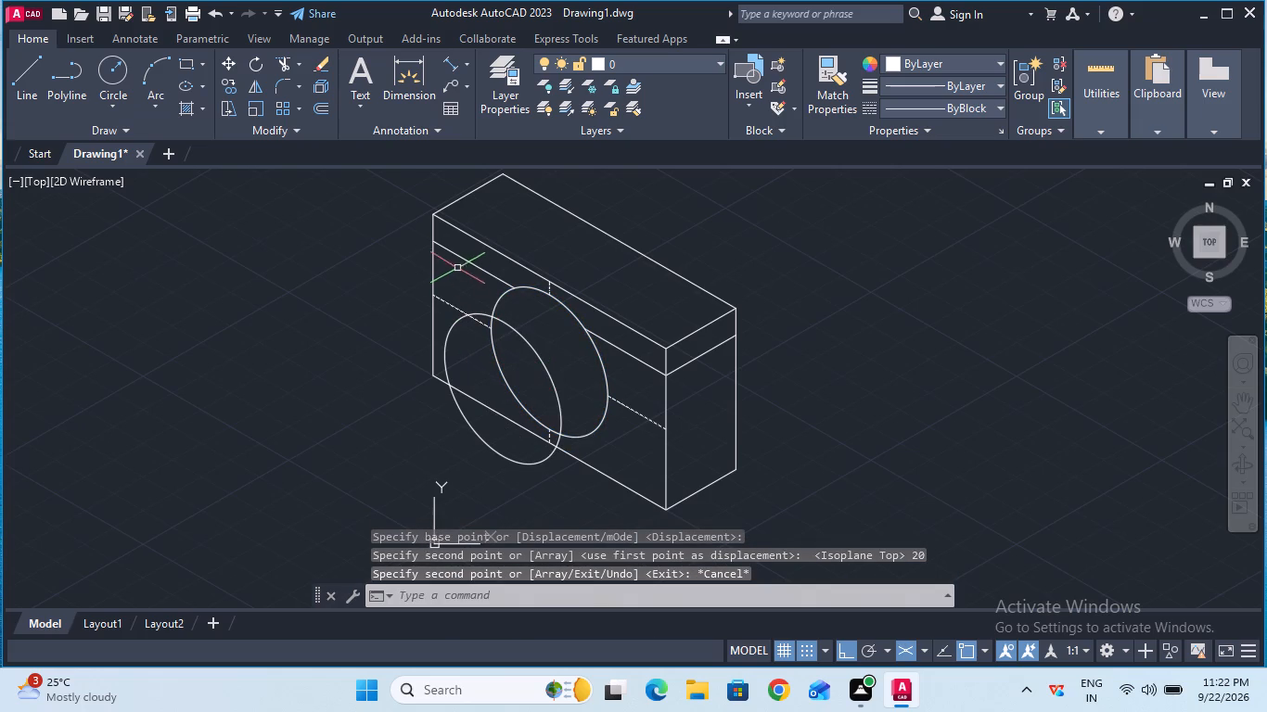
Trim the lengthwise centerline, the rear isocircle's arcs and the short lower vertical centerline piece where they lie inside the front isocircle.
{"action": "left_click", "coordinate": [284, 67]}
{"action": "left_click", "coordinate": [478, 323]}
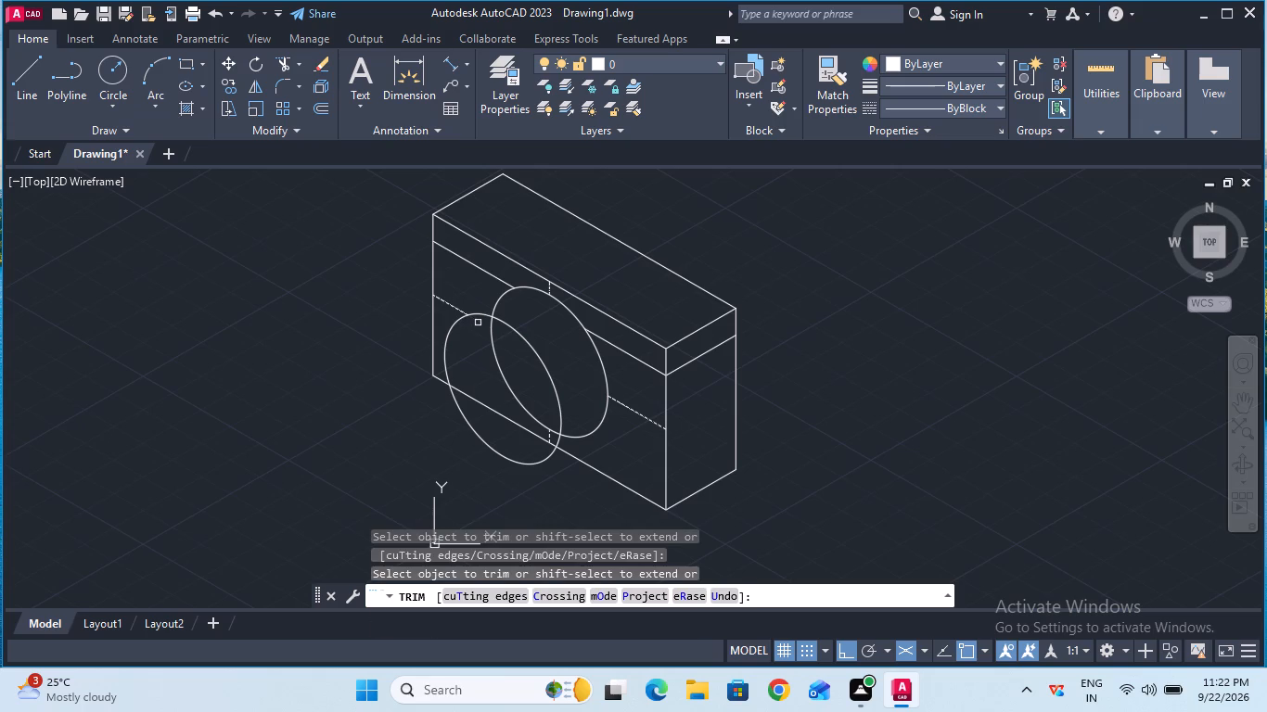
{"action": "left_click", "coordinate": [491, 333]}
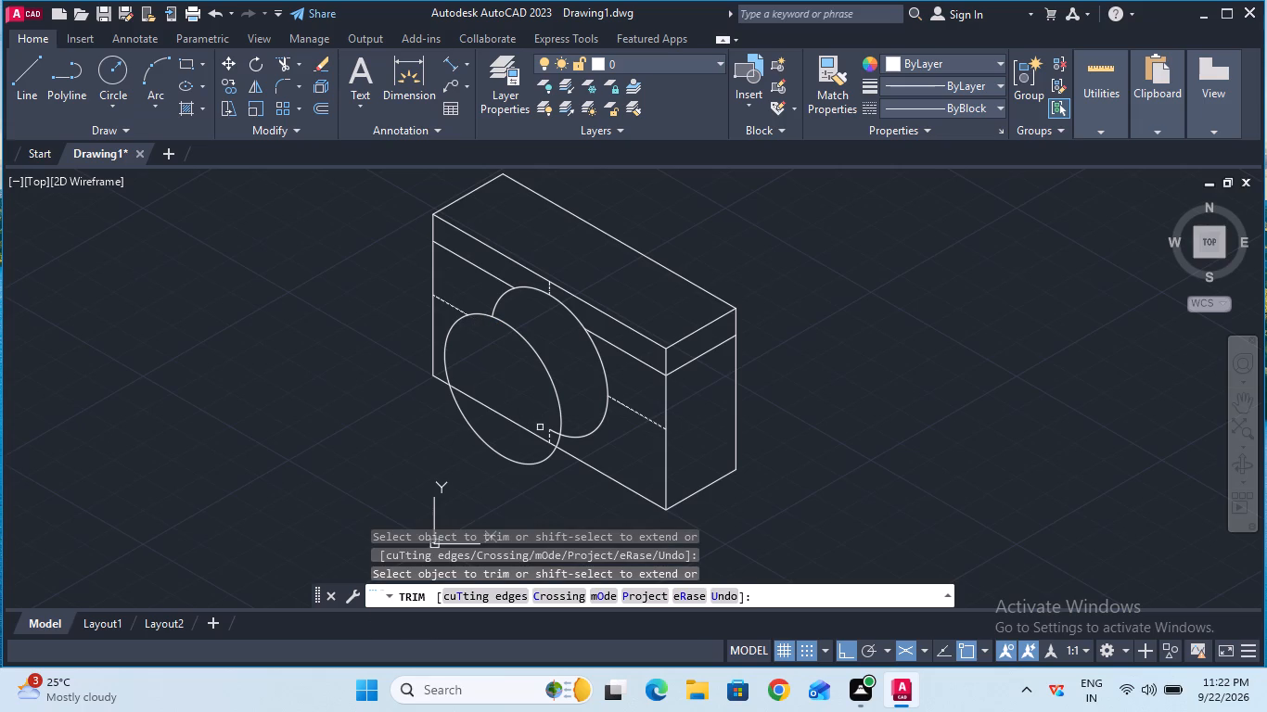
{"action": "left_click", "coordinate": [551, 430]}
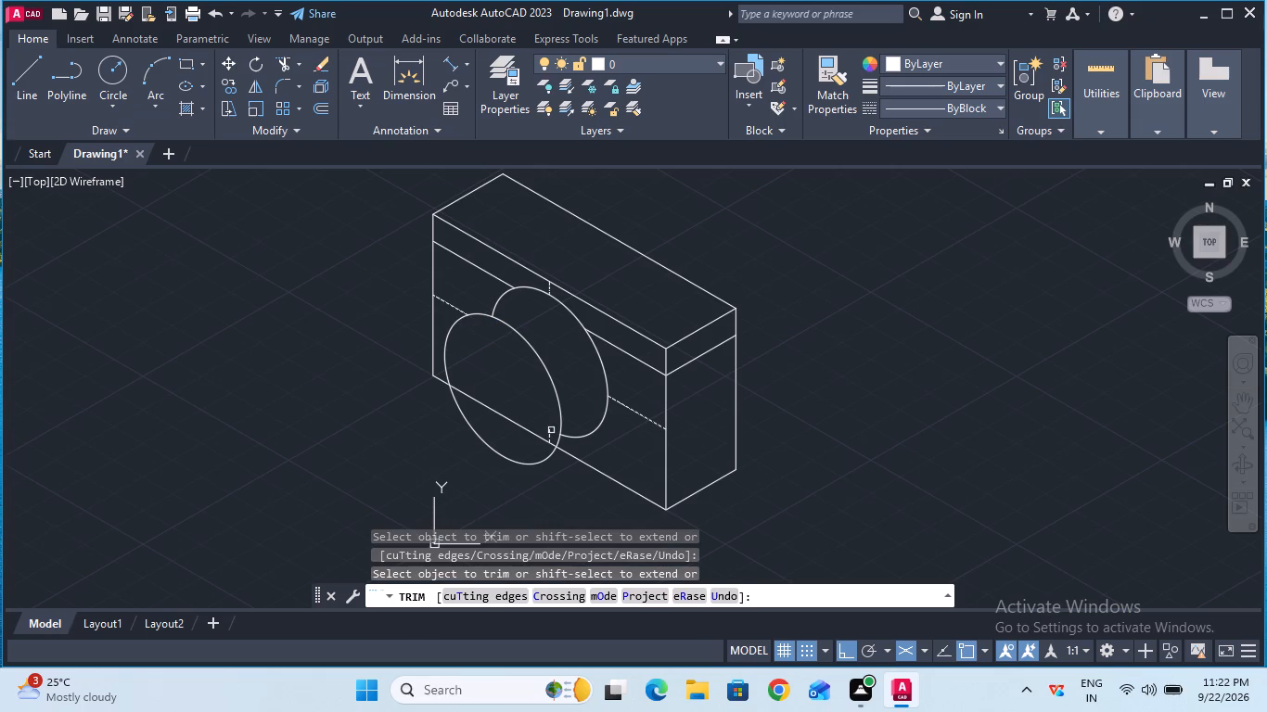
{"action": "left_click", "coordinate": [550, 433]}
{"action": "key", "text": "Escape"}
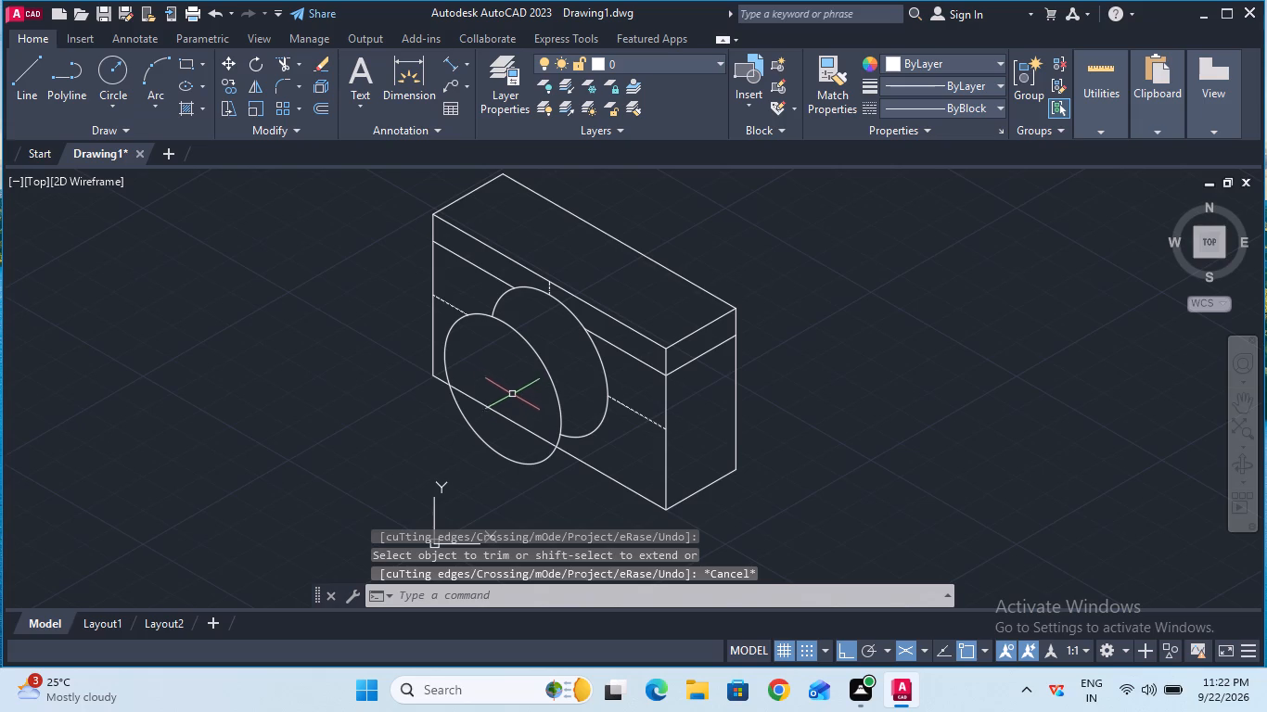
Draw two connecting lines between the front and rear isocircles, along the upper and lower sides of the cylinder.
{"action": "left_click", "coordinate": [38, 83]}
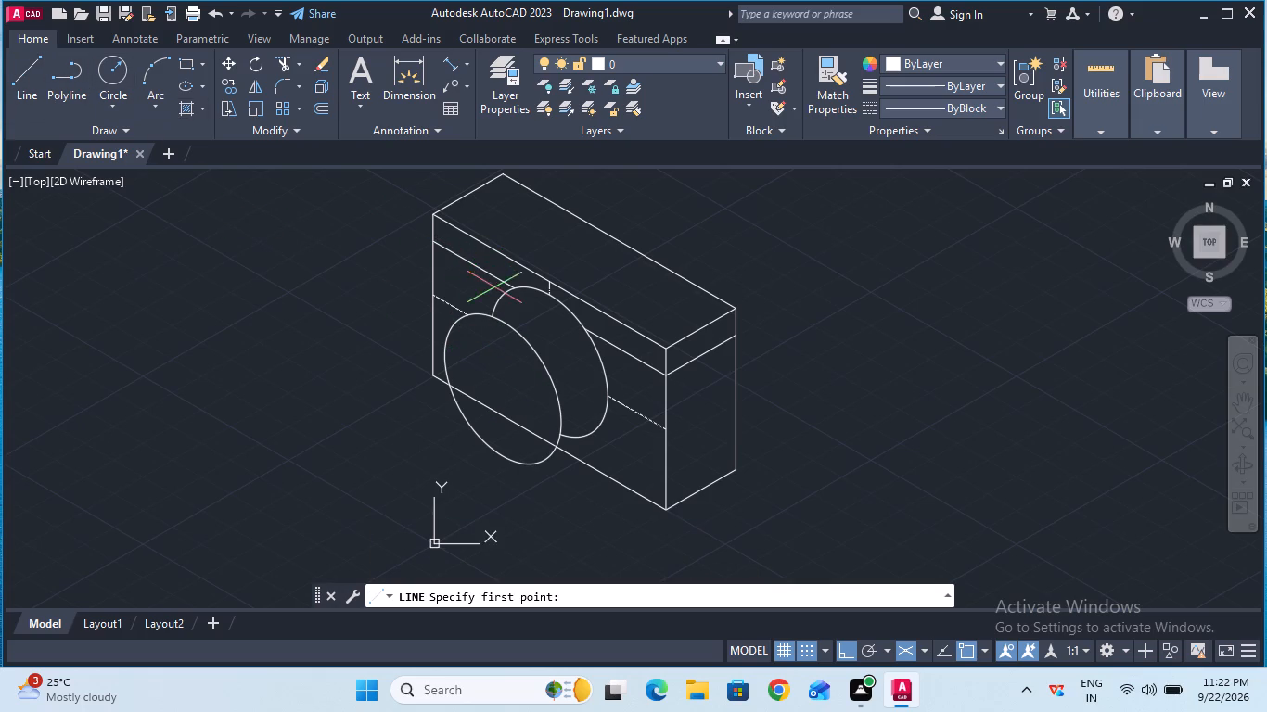
{"action": "double_click", "coordinate": [508, 294]}
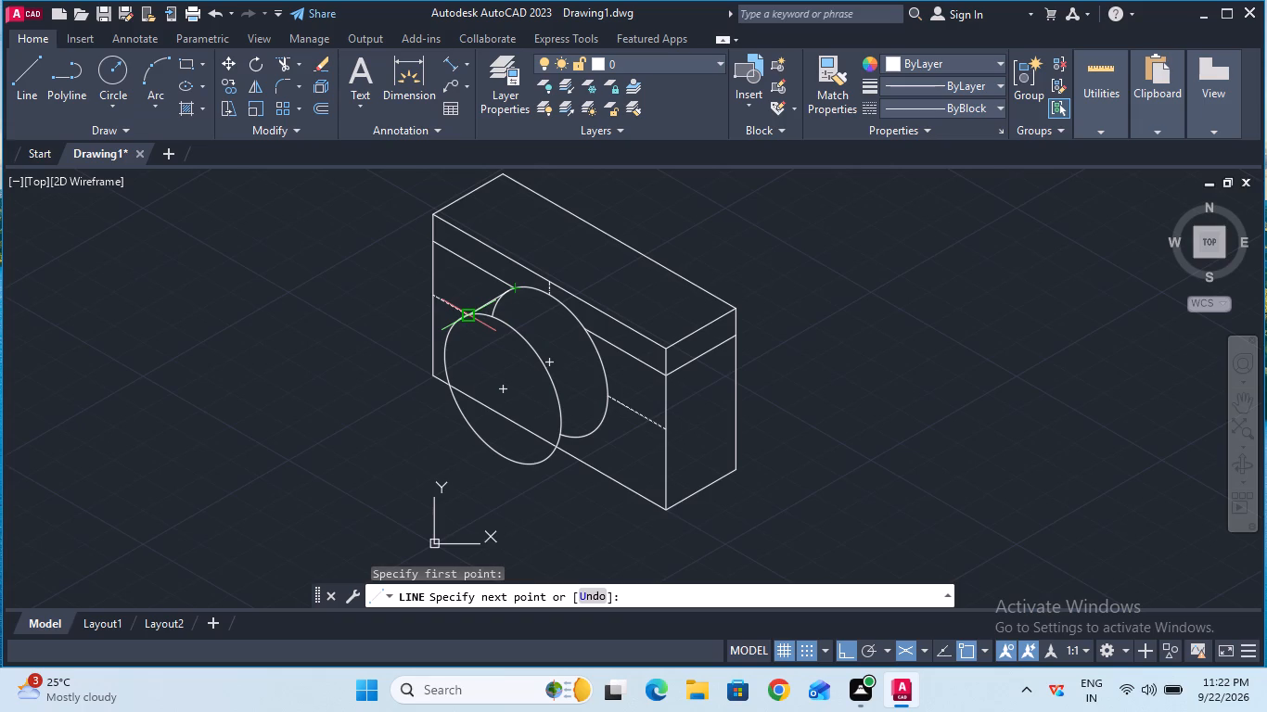
{"action": "left_click", "coordinate": [467, 316]}
{"action": "key", "text": "Escape"}
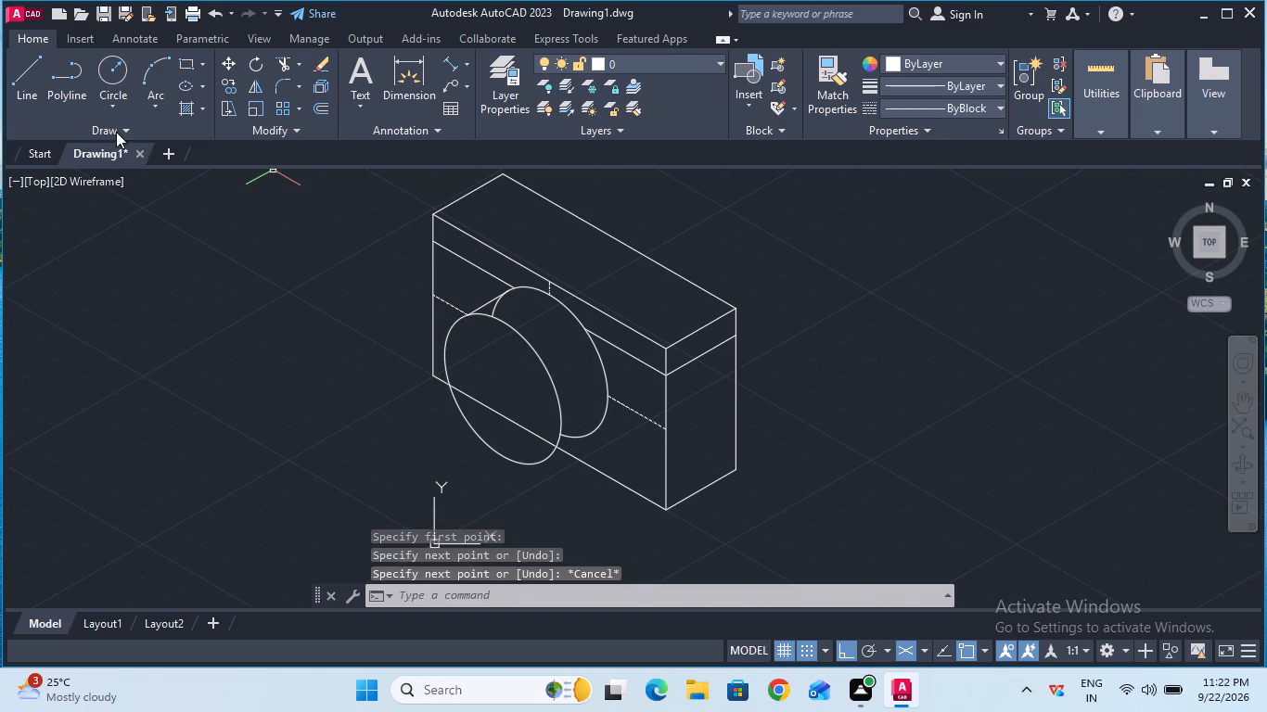
{"action": "left_click", "coordinate": [36, 93]}
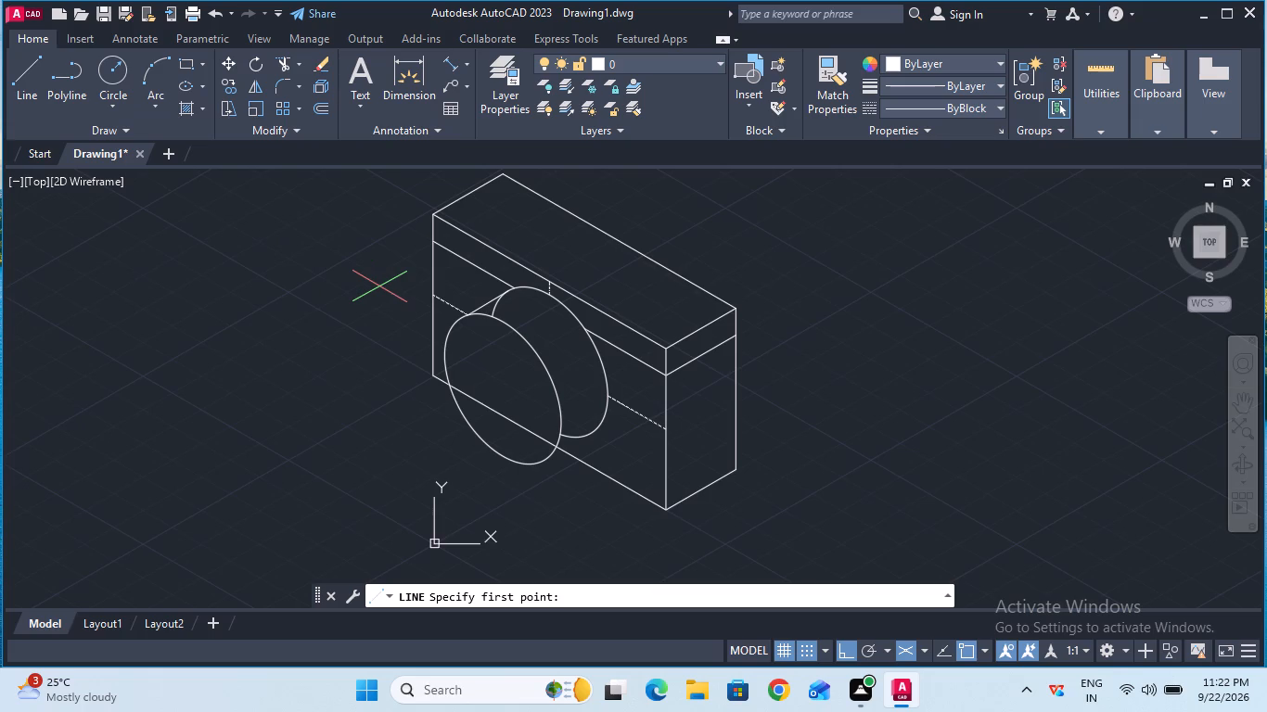
{"action": "left_click", "coordinate": [548, 459]}
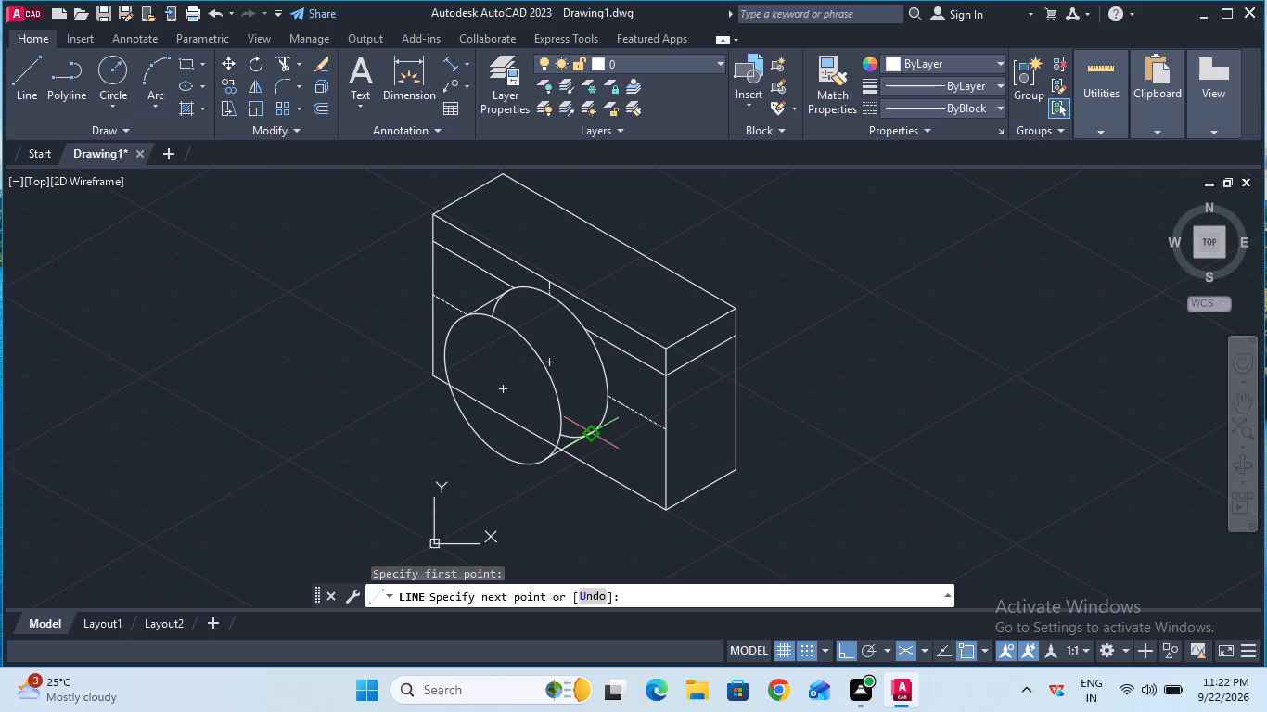
{"action": "left_click", "coordinate": [591, 437]}
{"action": "key", "text": "Escape"}
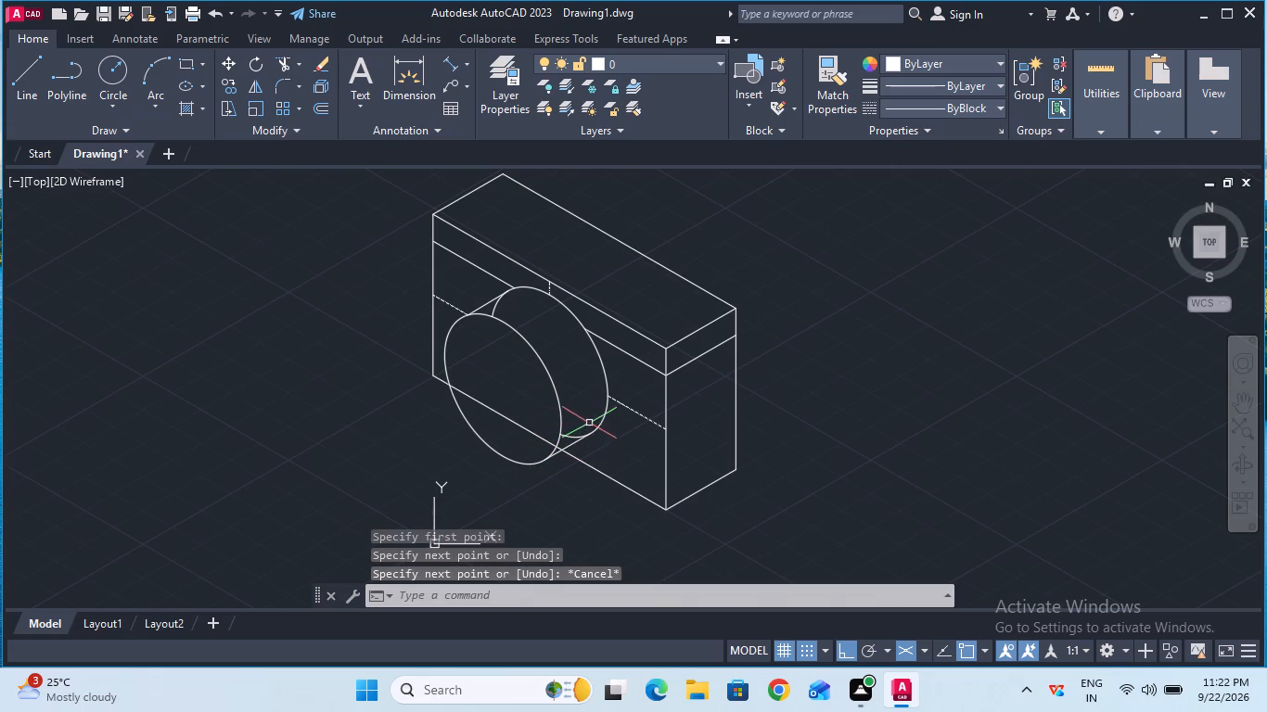
Trim the rear isocircle's hidden arcs and the block's lower front edge where they lie behind the cylinder.
{"action": "left_click", "coordinate": [285, 67]}
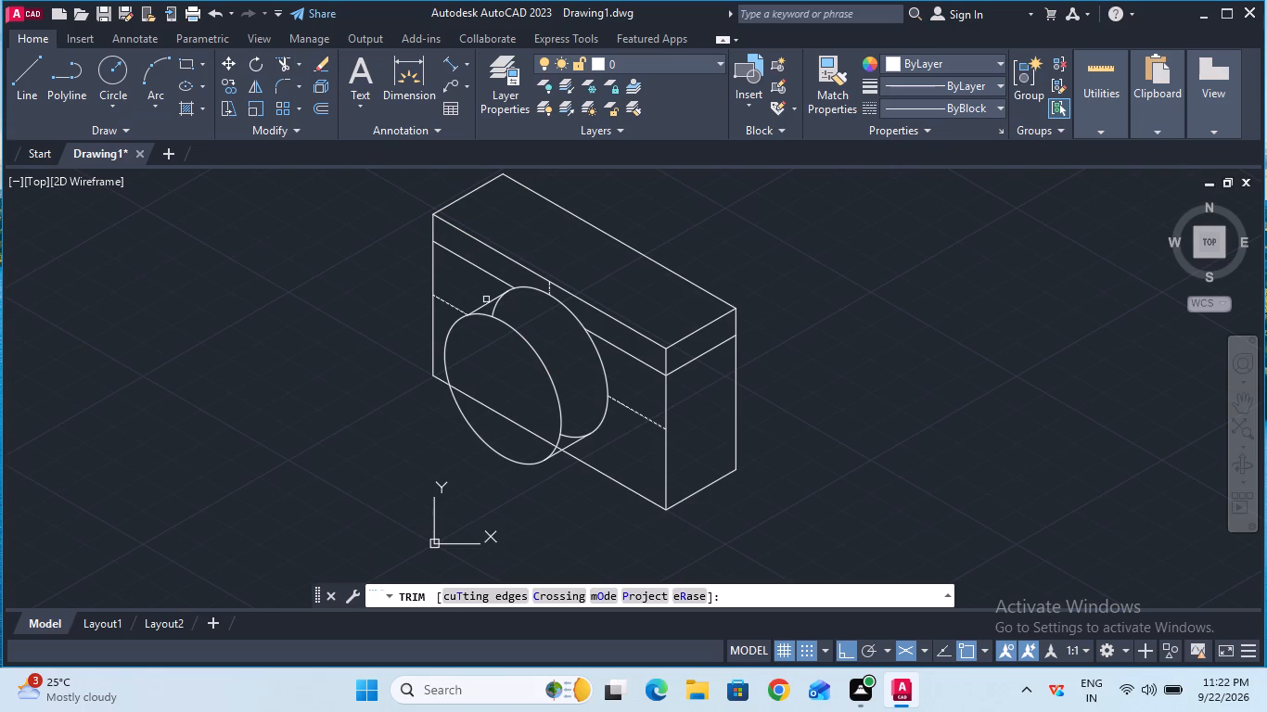
{"action": "left_click", "coordinate": [493, 309]}
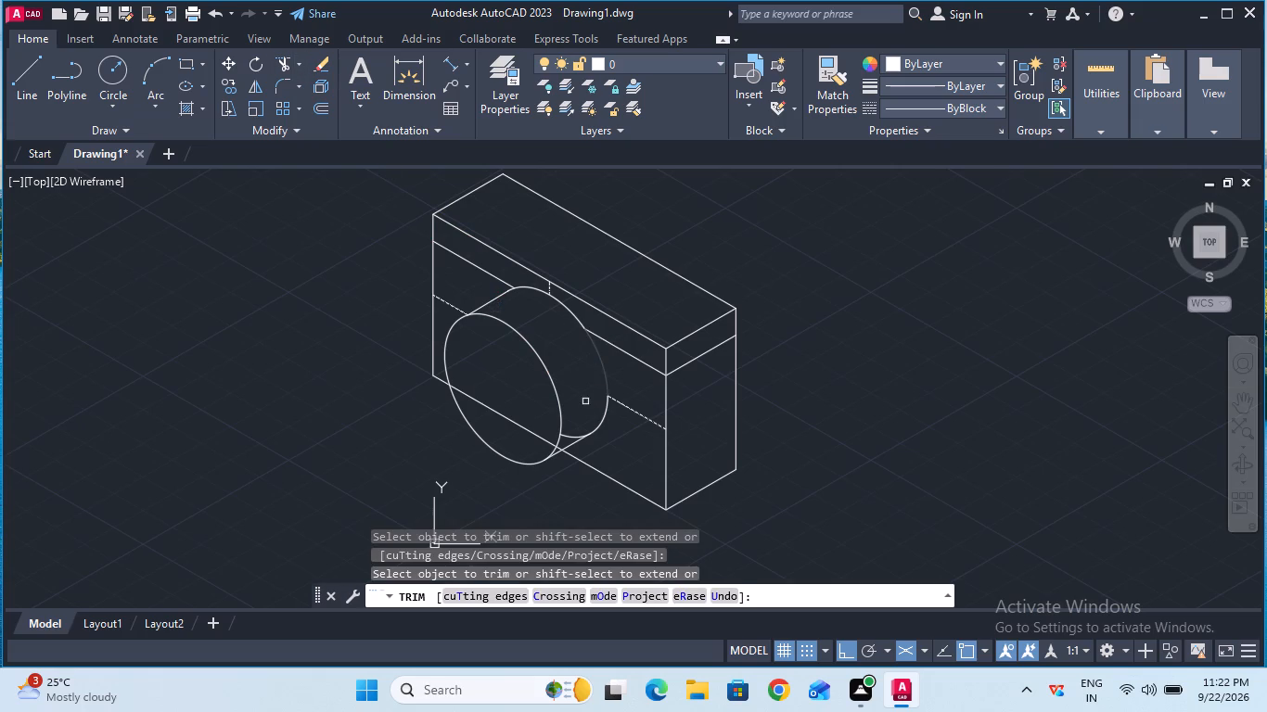
{"action": "left_click", "coordinate": [572, 438]}
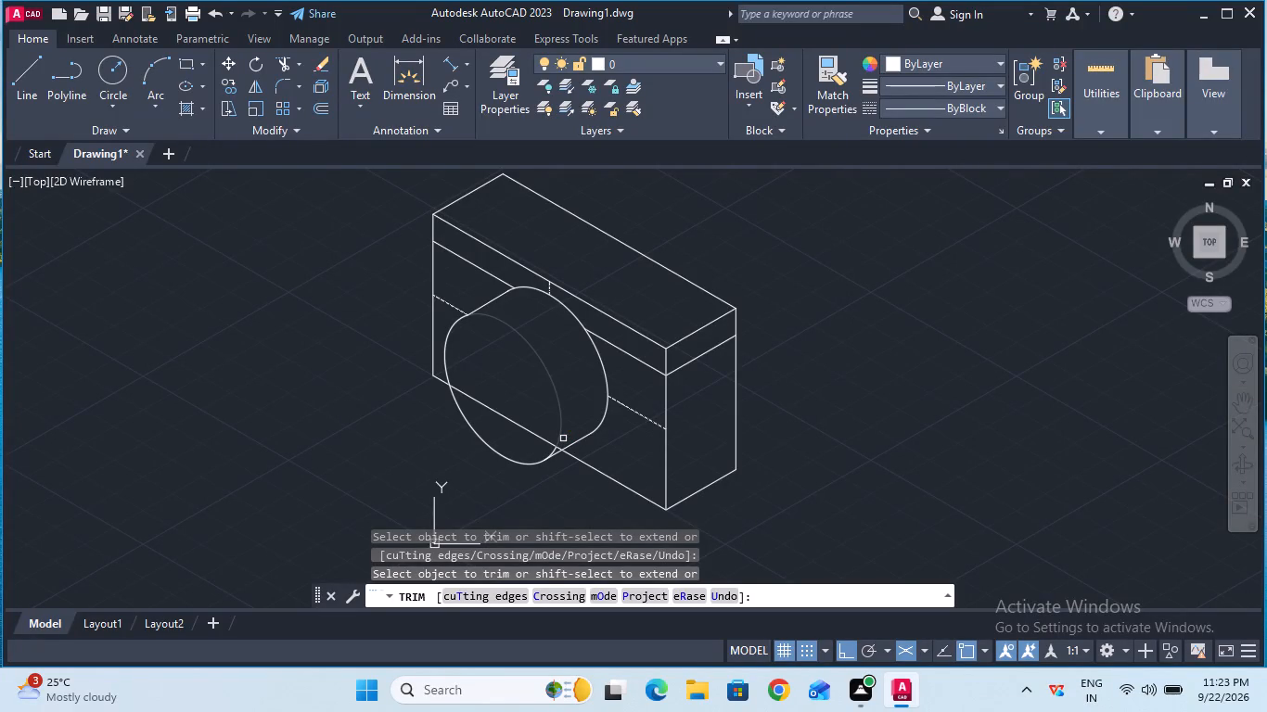
{"action": "scroll", "coordinate": [563, 439], "scroll_direction": "up", "scroll_amount": 3, "text": "ctrl"}
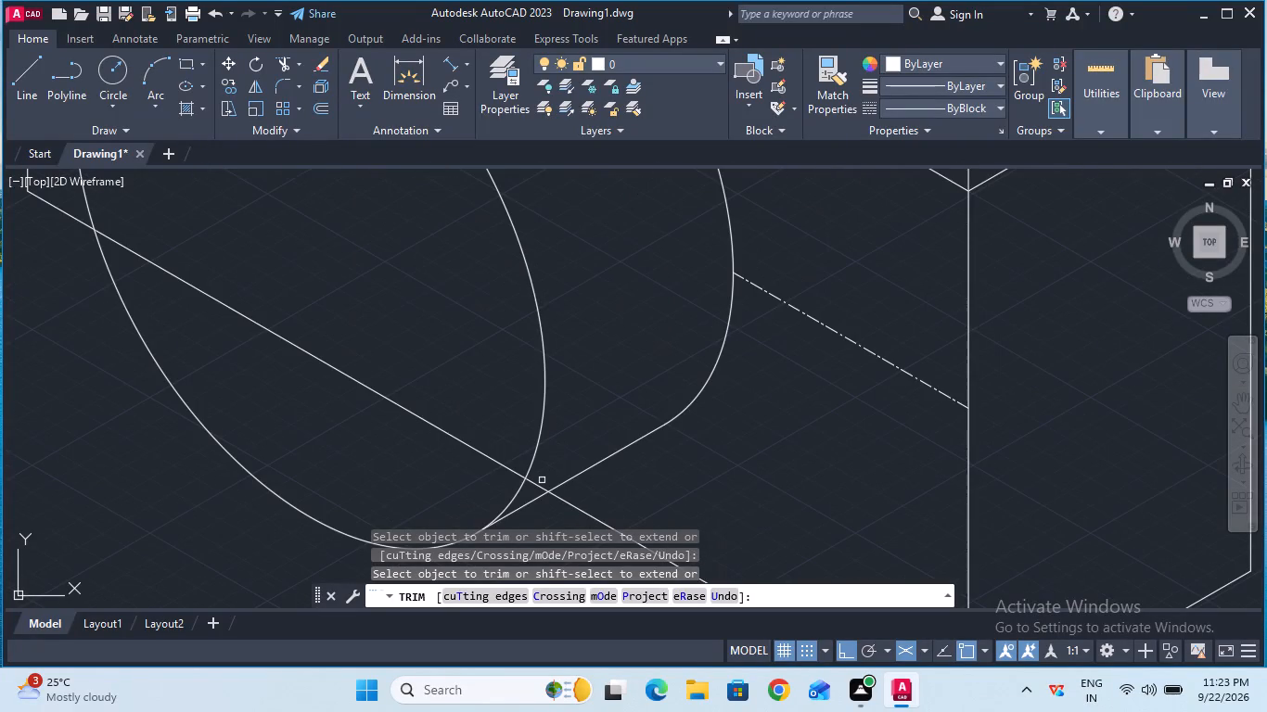
{"action": "left_click", "coordinate": [538, 482]}
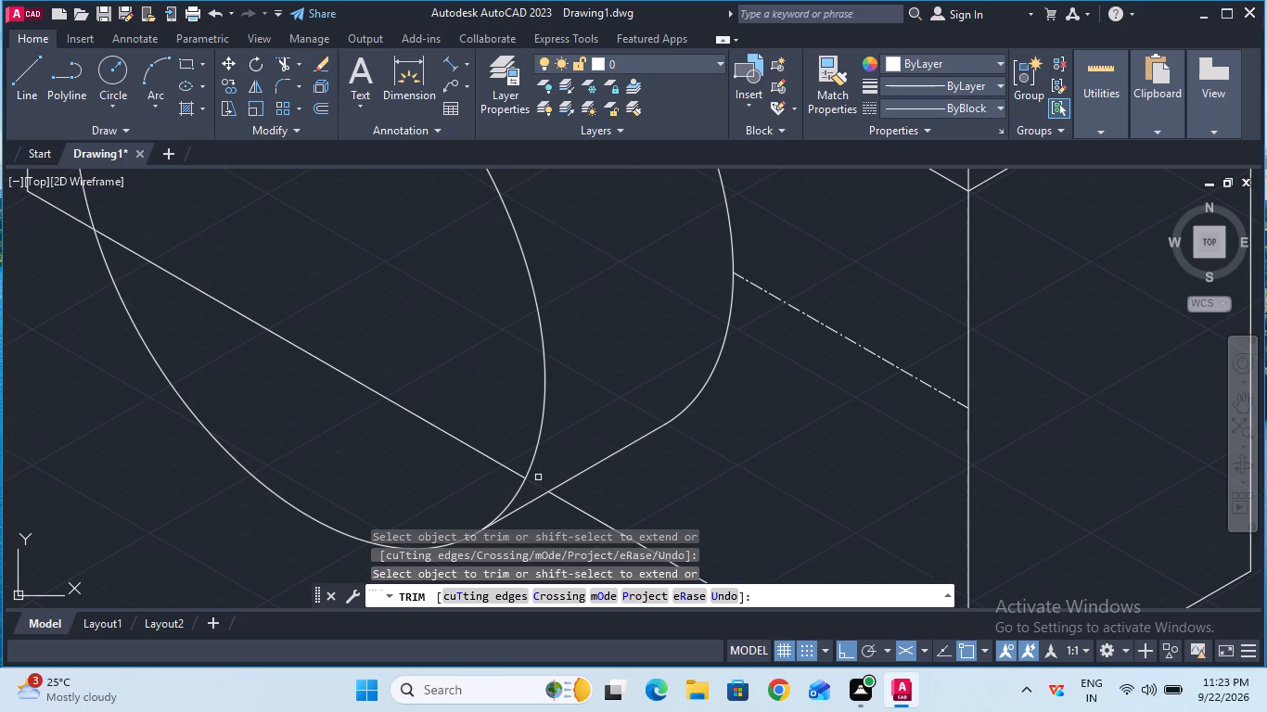
{"action": "scroll", "coordinate": [538, 477], "scroll_direction": "down", "scroll_amount": 2, "text": "ctrl"}
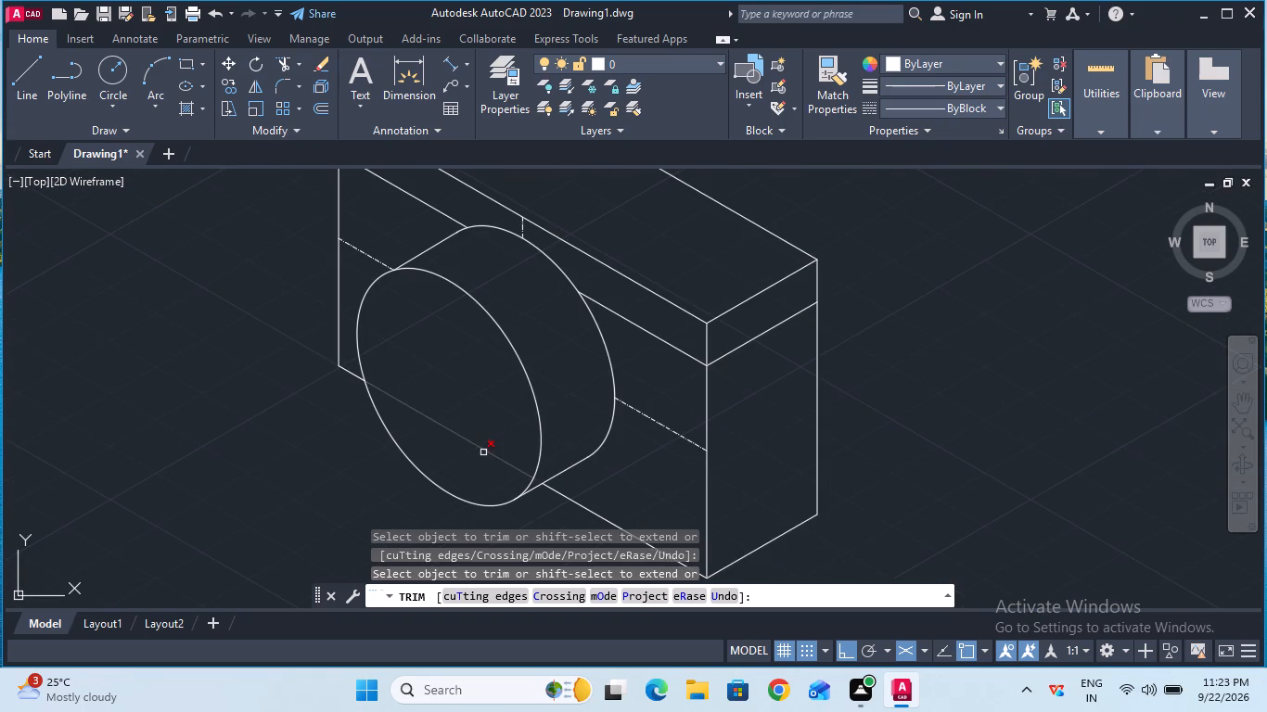
{"action": "left_click", "coordinate": [484, 452]}
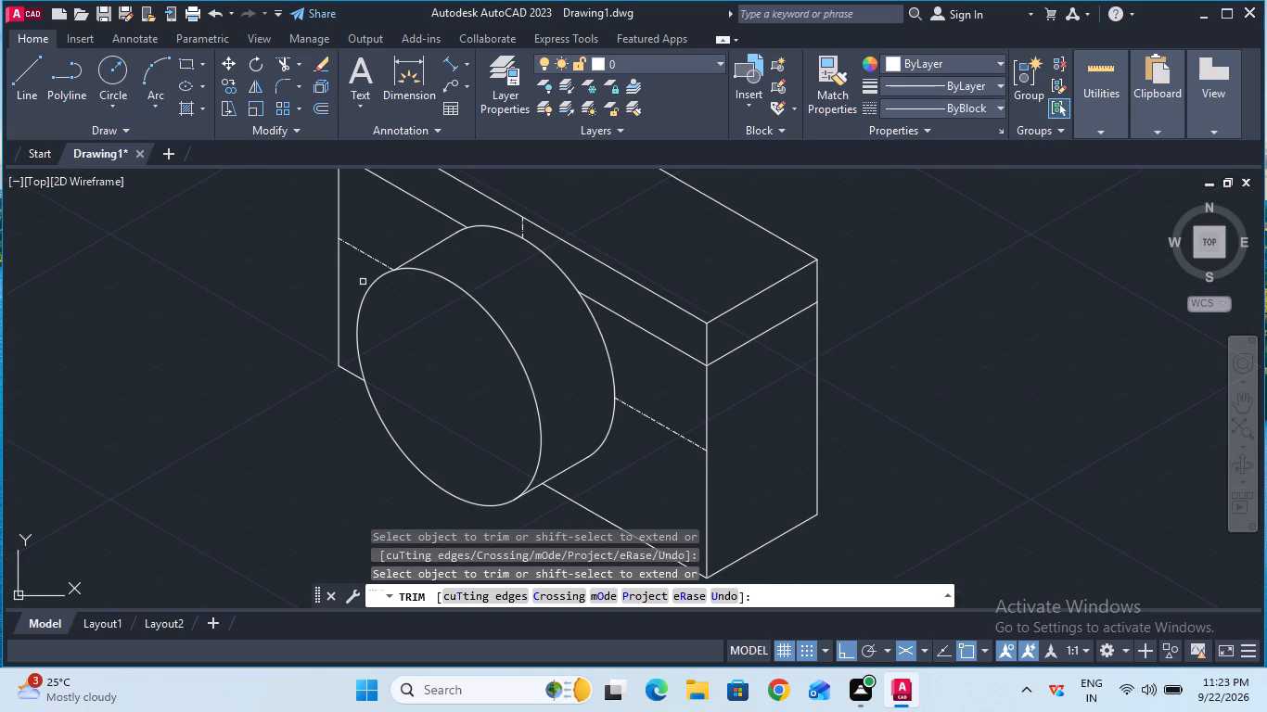
Trim away the three remaining centerline pieces on the long front face around the cylinder.
{"action": "left_click", "coordinate": [365, 258]}
{"action": "left_click", "coordinate": [521, 231]}
{"action": "left_click", "coordinate": [628, 404]}
{"action": "scroll", "coordinate": [628, 404], "scroll_direction": "down", "scroll_amount": 2, "text": "ctrl"}
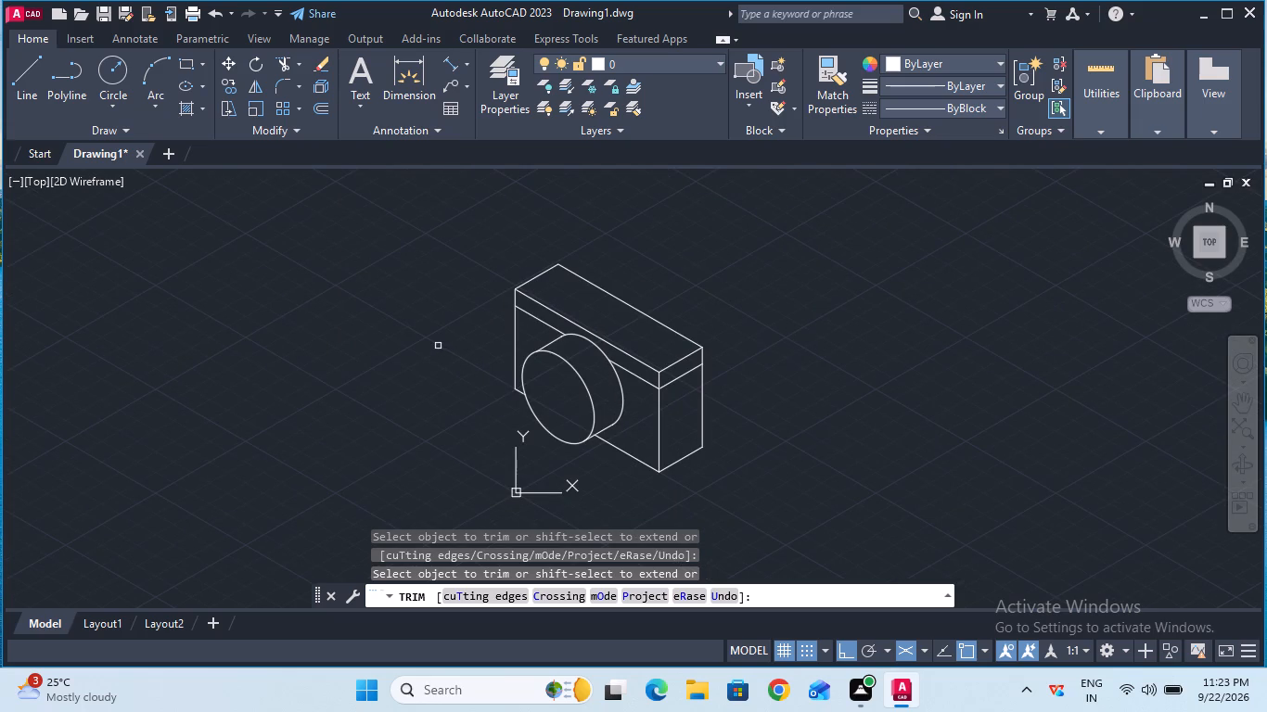
{"action": "key", "text": "Escape"}
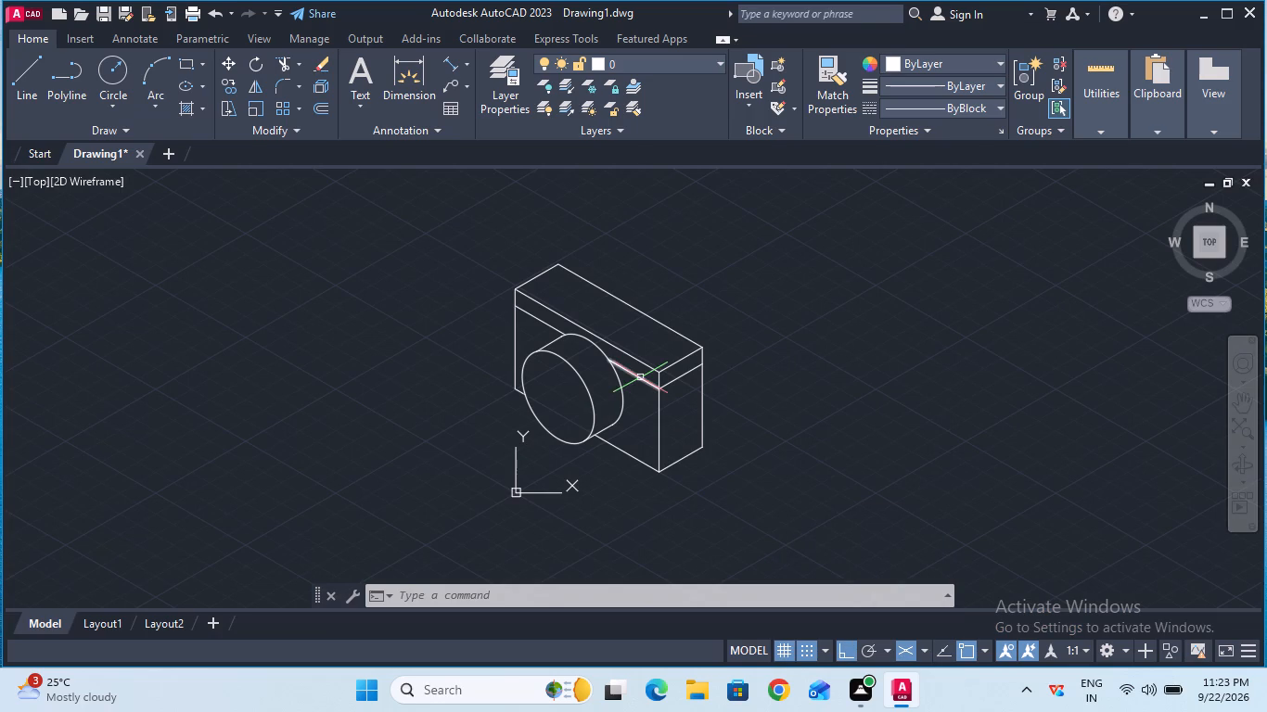
Add an aligned dimension of 15 along the top face's long rear edge, starting from its corner with the short end edge.
{"action": "double_click", "coordinate": [452, 58]}
{"action": "left_click", "coordinate": [702, 347]}
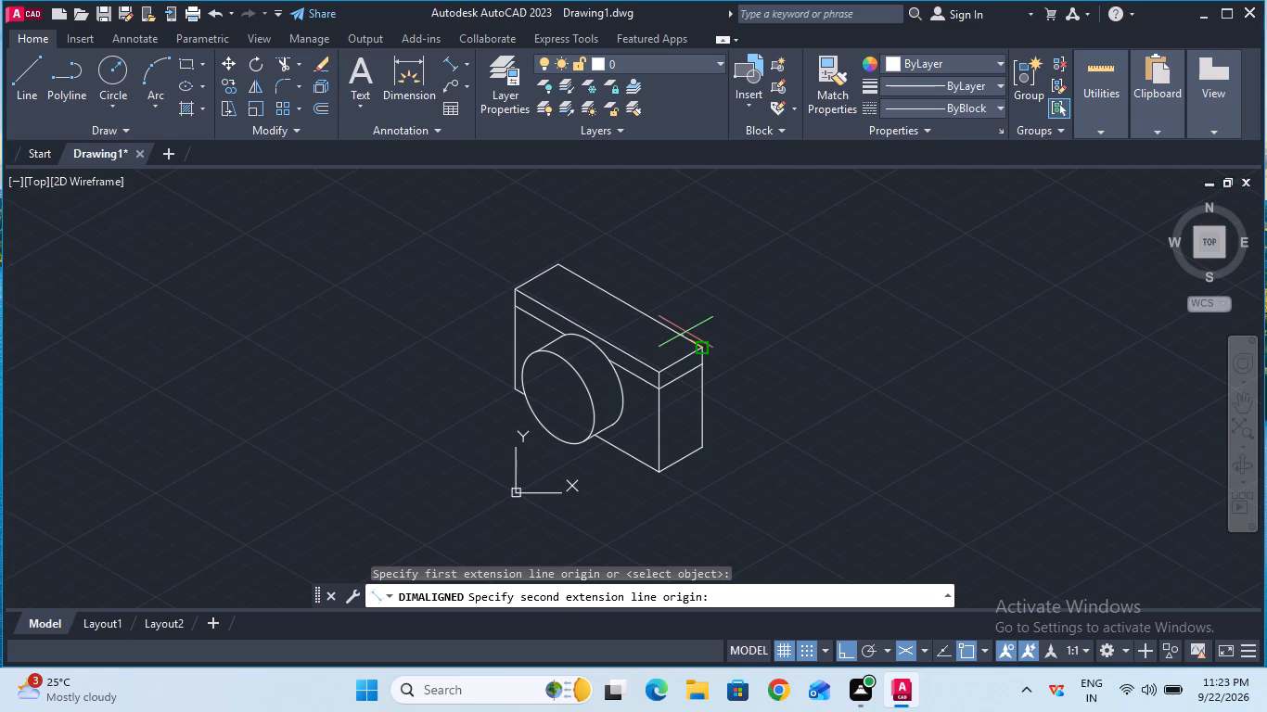
{"action": "type", "text": "15"}
{"action": "key", "text": "Return"}
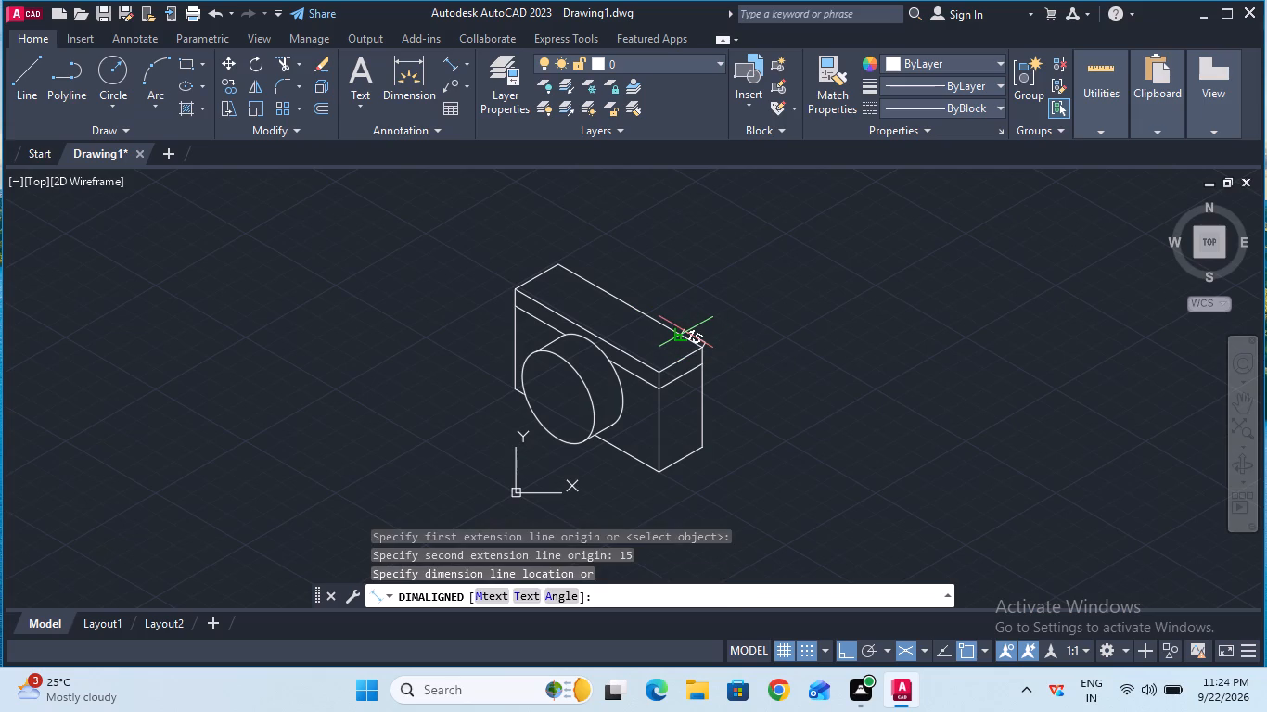
{"action": "left_click", "coordinate": [714, 307]}
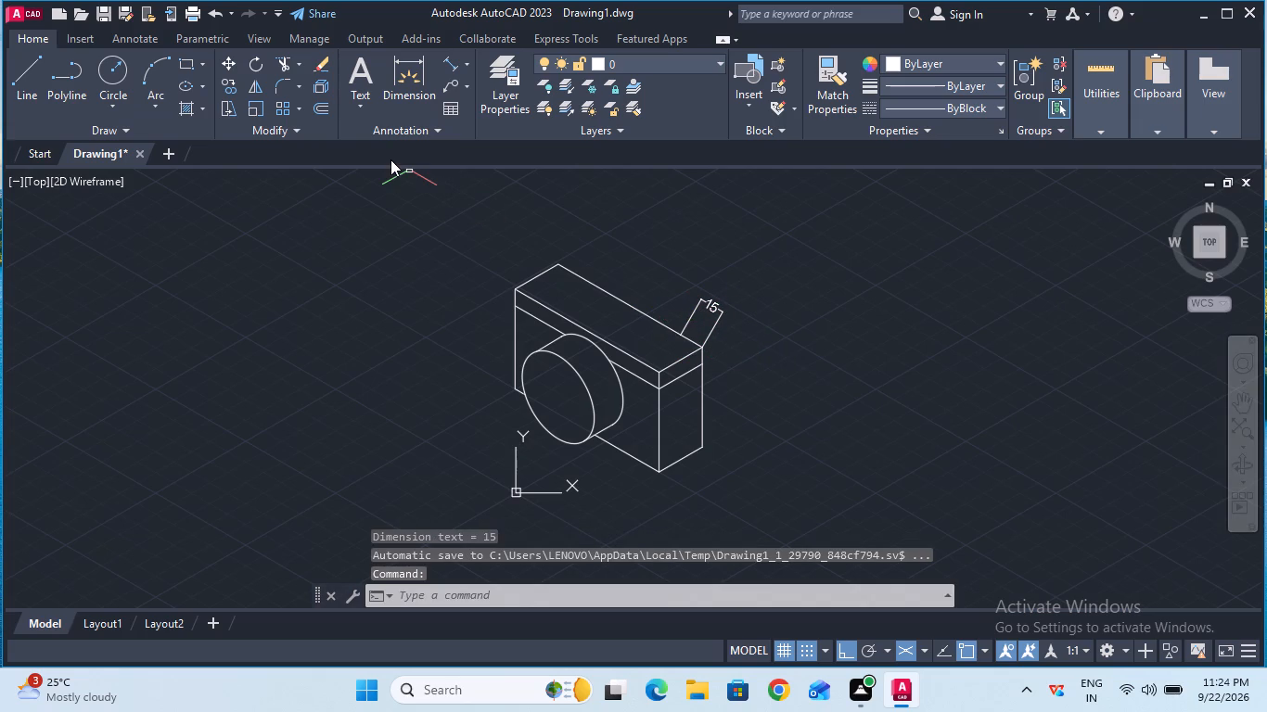
With the CENTER linetype, draw a 30-long line across the top face from the 15 mark, starting at the dimension's extension-line midpoint.
{"action": "left_click", "coordinate": [943, 104]}
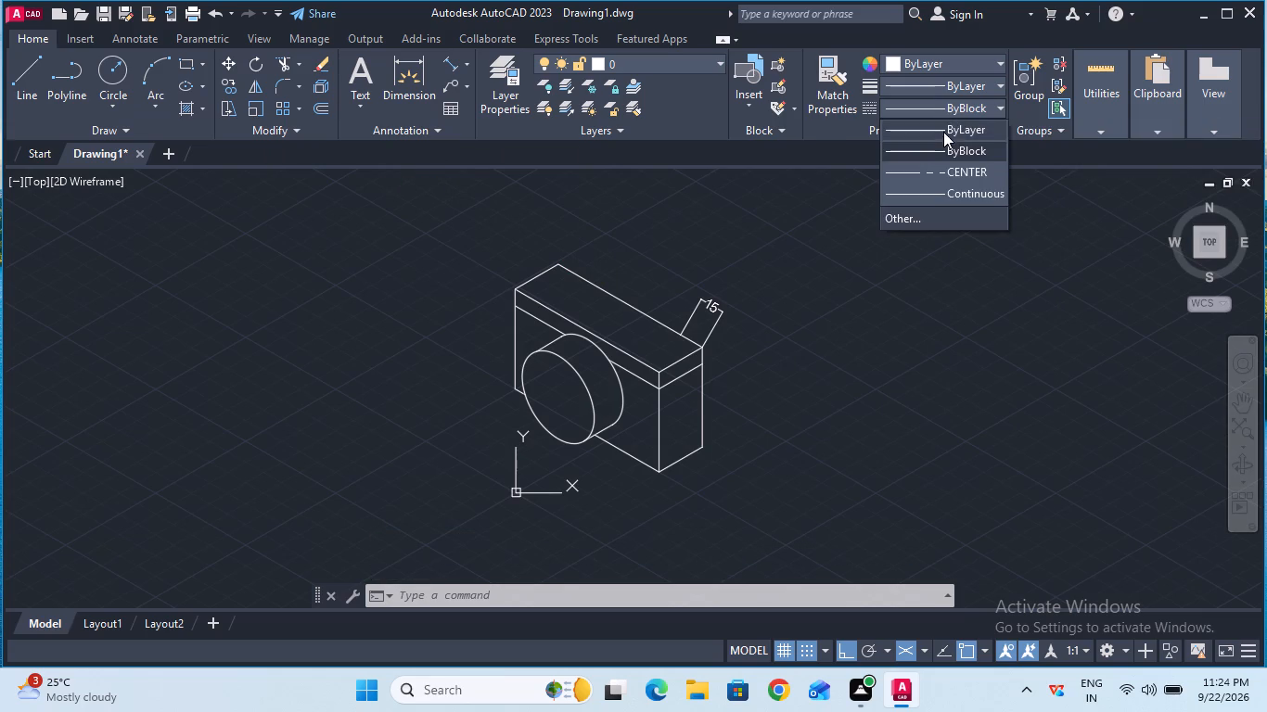
{"action": "left_click", "coordinate": [946, 166]}
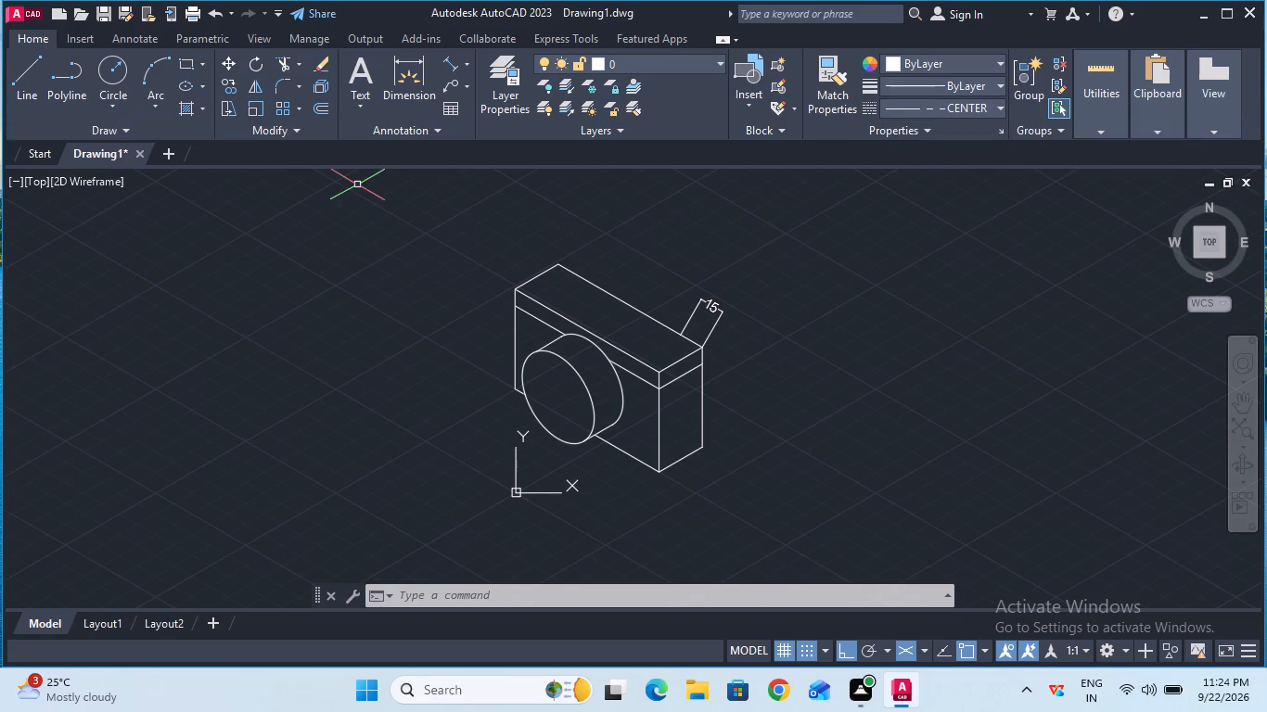
{"action": "left_click", "coordinate": [16, 80]}
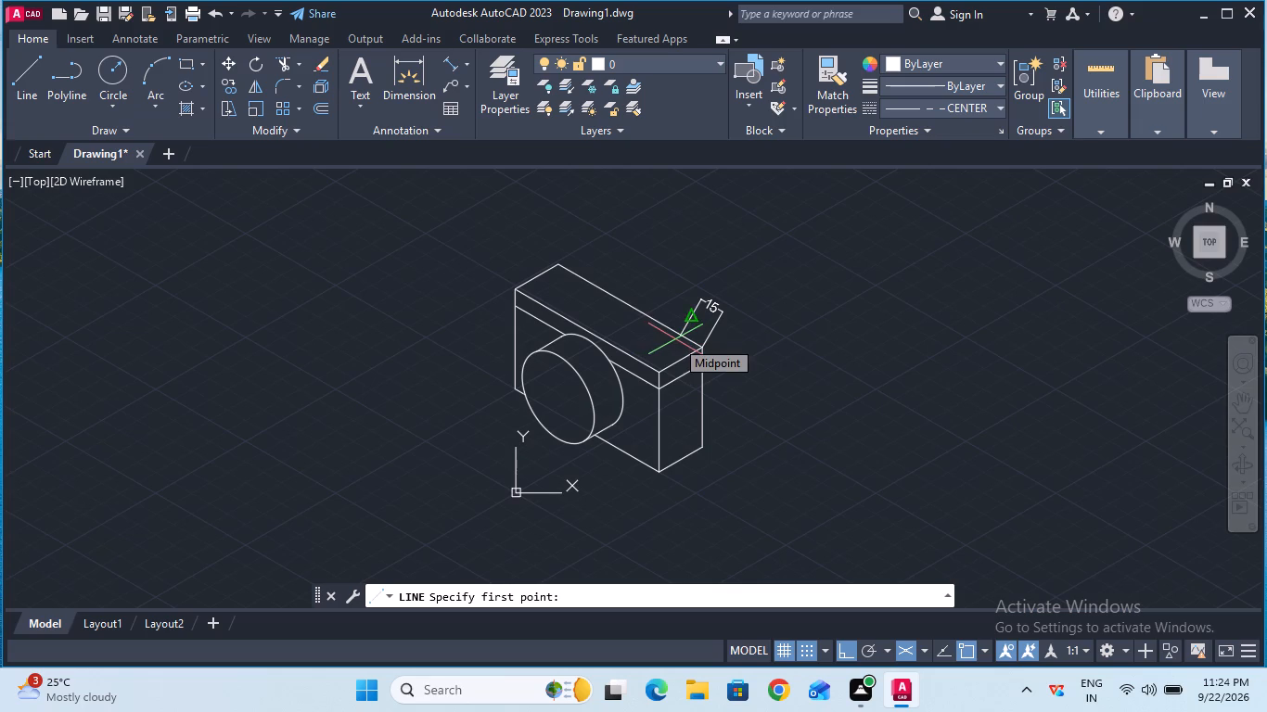
{"action": "scroll", "coordinate": [675, 339], "scroll_direction": "up", "scroll_amount": 2, "text": "ctrl"}
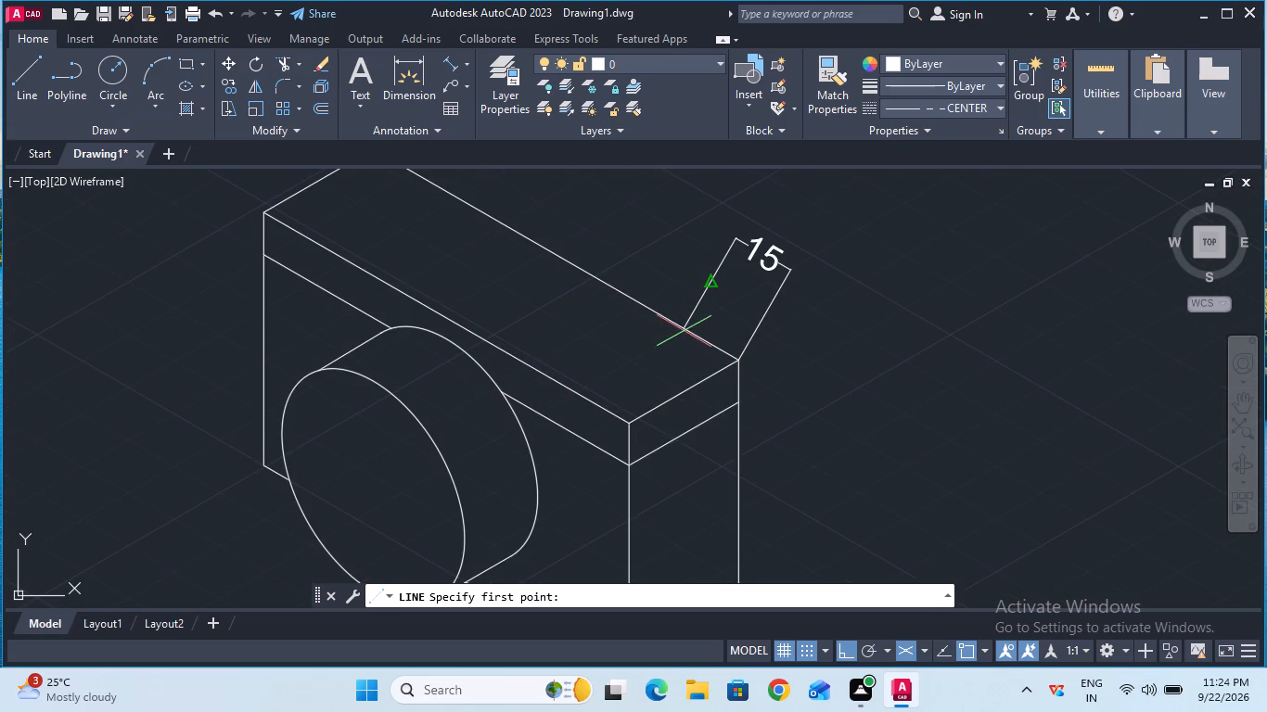
{"action": "left_click", "coordinate": [711, 280]}
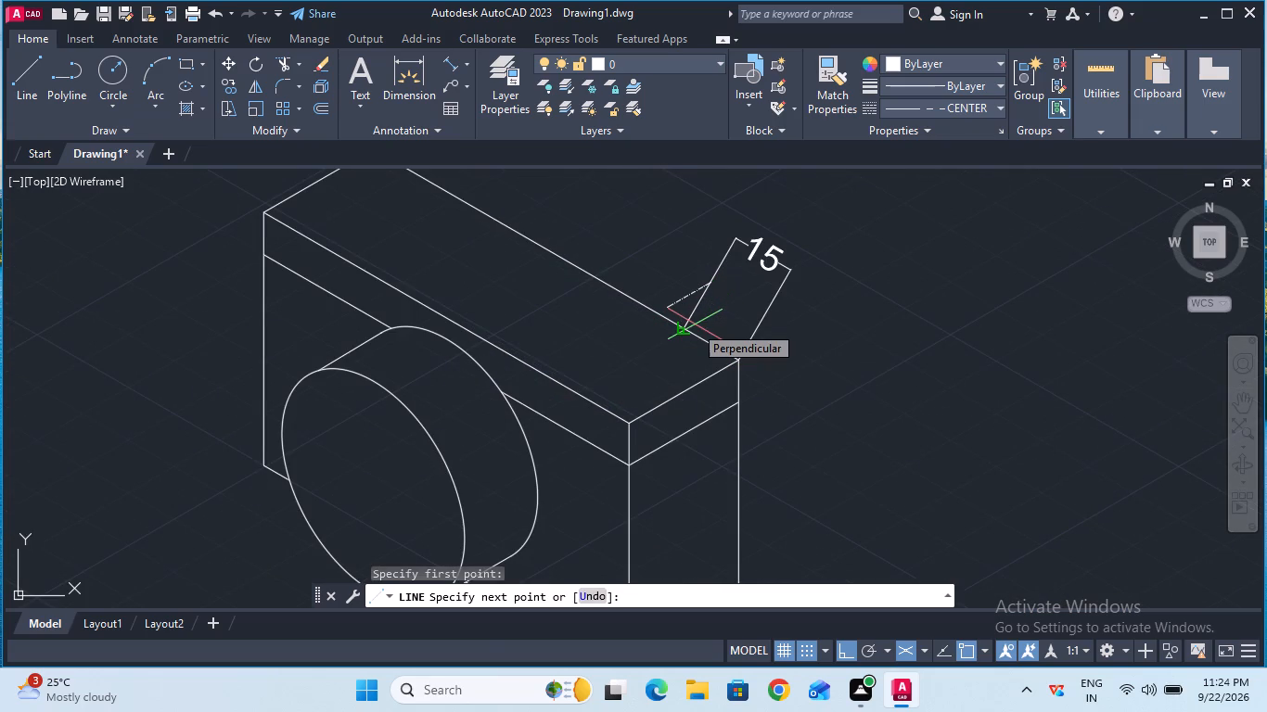
{"action": "key", "text": "F8"}
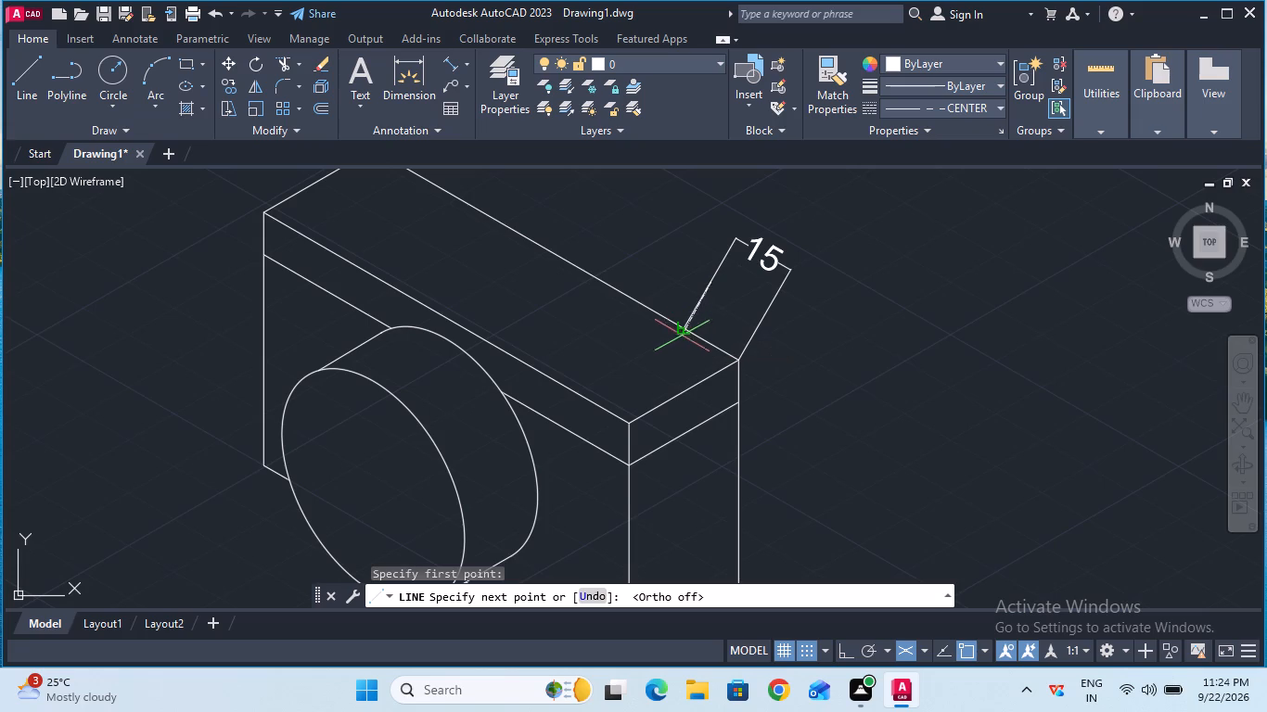
{"action": "left_click", "coordinate": [684, 328]}
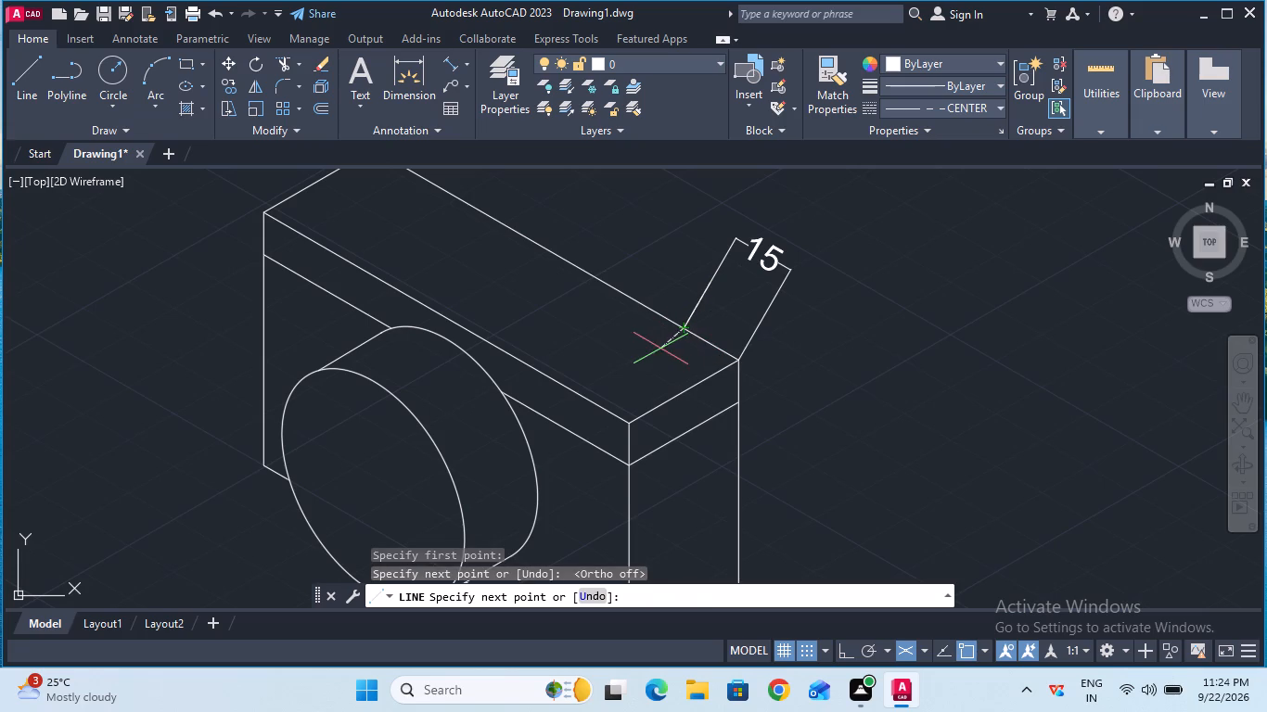
{"action": "key", "text": "F8"}
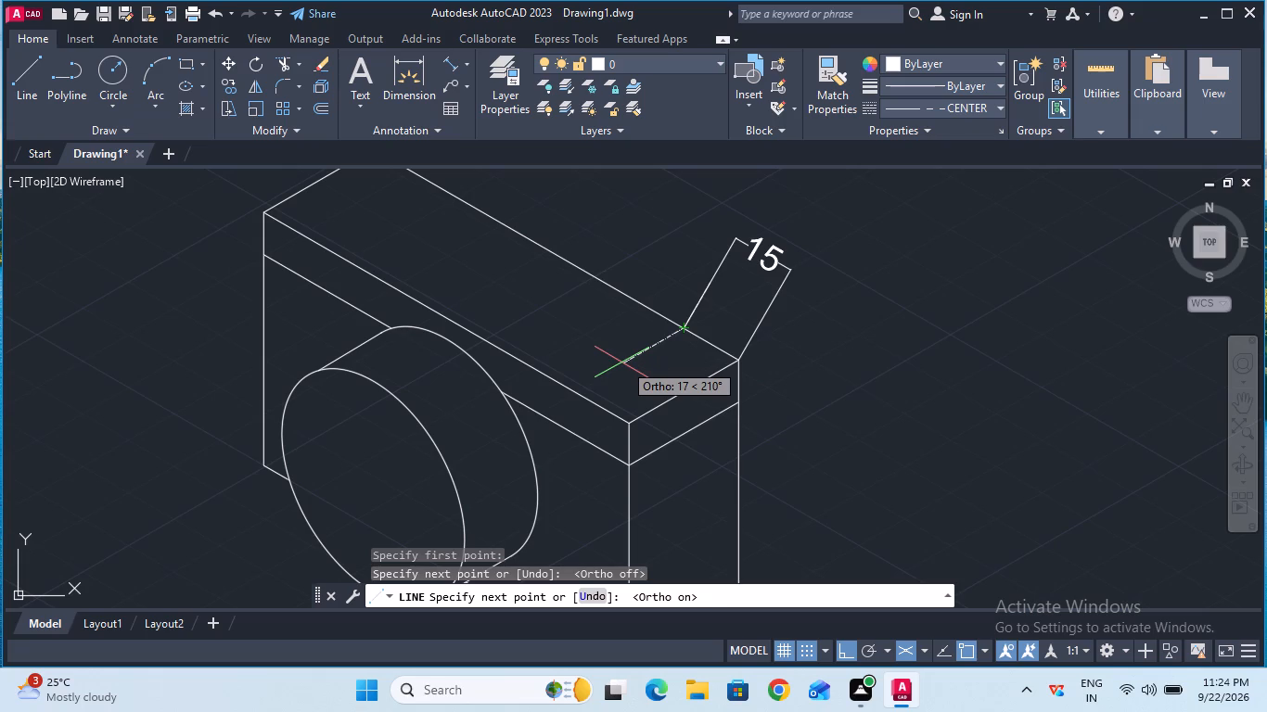
{"action": "type", "text": "30"}
{"action": "key", "text": "Return"}
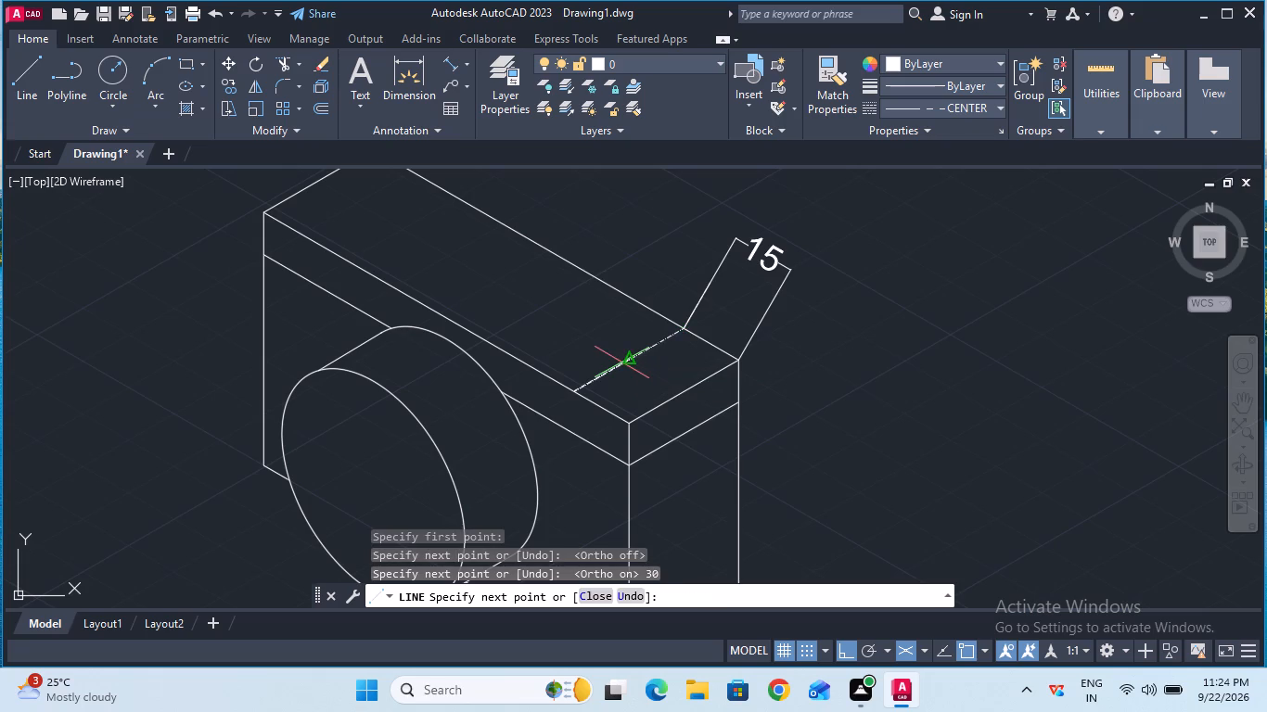
{"action": "key", "text": "Escape"}
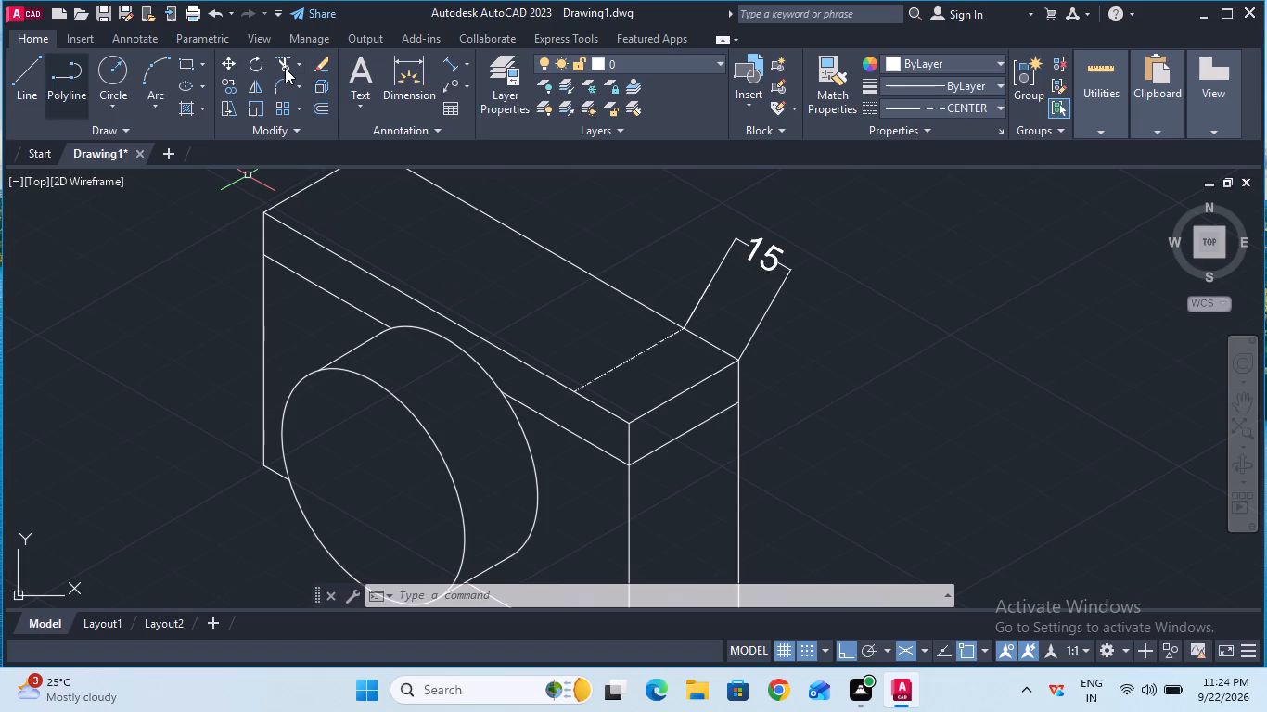
Add an aligned dimension of 15 along the top face's short end edge, starting from the front corner.
{"action": "left_click", "coordinate": [457, 63]}
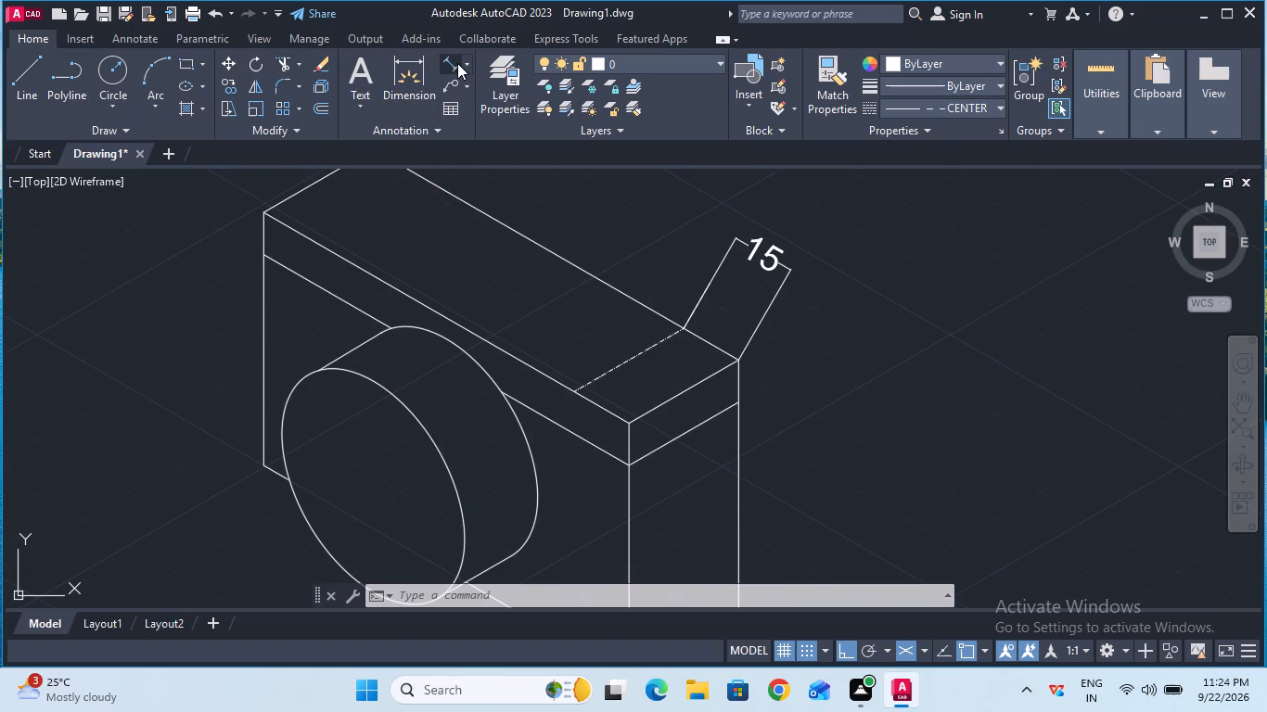
{"action": "double_click", "coordinate": [630, 425]}
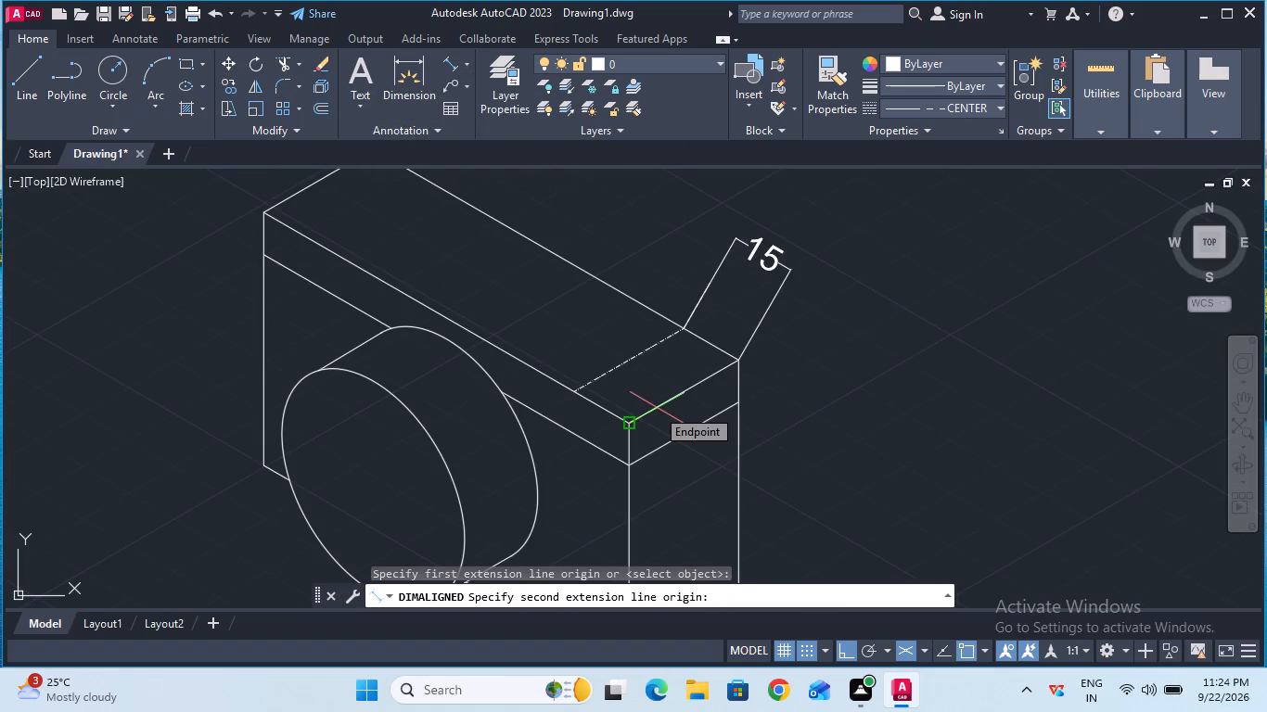
{"action": "type", "text": "15"}
{"action": "key", "text": "Return"}
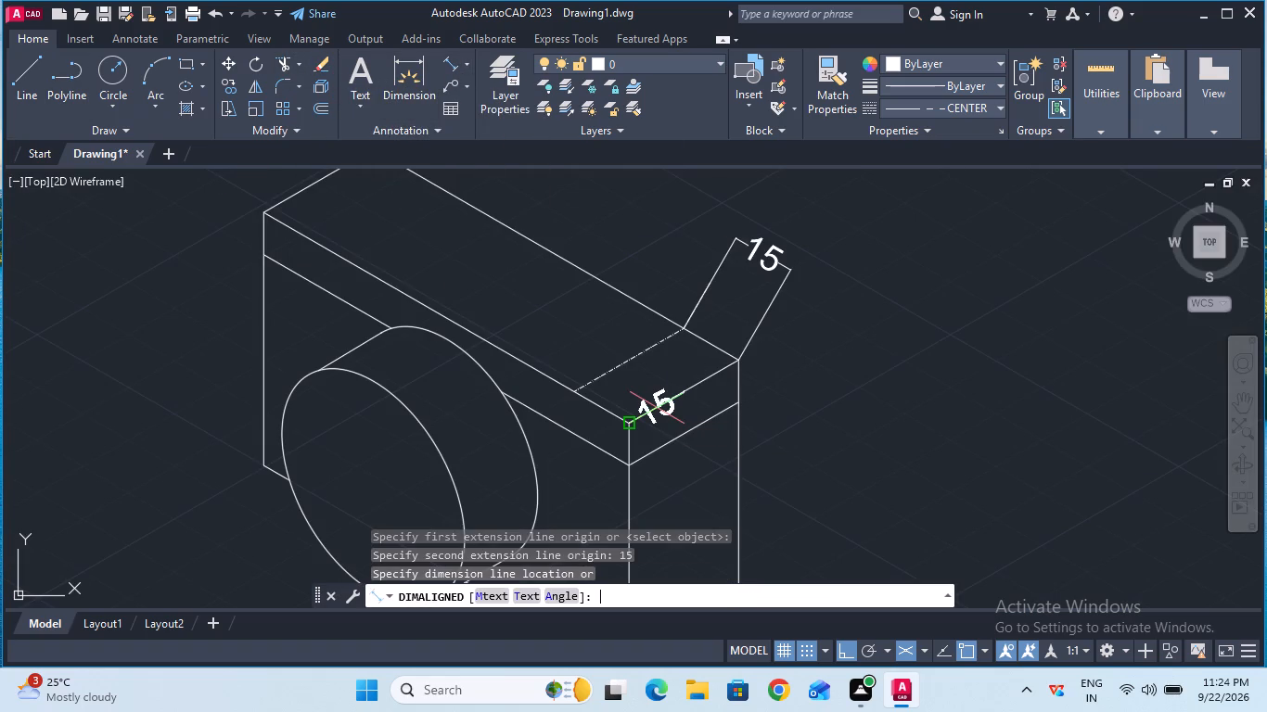
{"action": "left_click", "coordinate": [678, 426]}
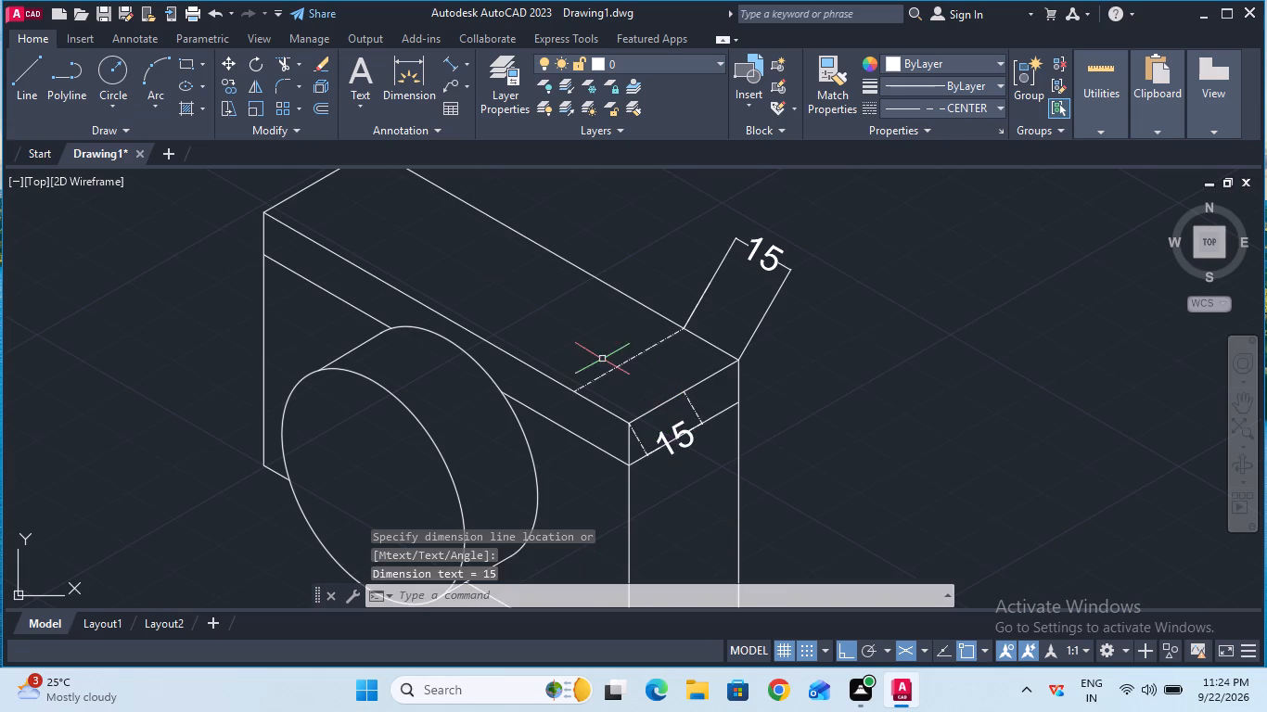
Draw a centerline from the 15 mark on the short end edge to the midpoint of the crosswise centerline, starting on the extension line.
{"action": "left_click", "coordinate": [39, 93]}
{"action": "left_click", "coordinate": [697, 412]}
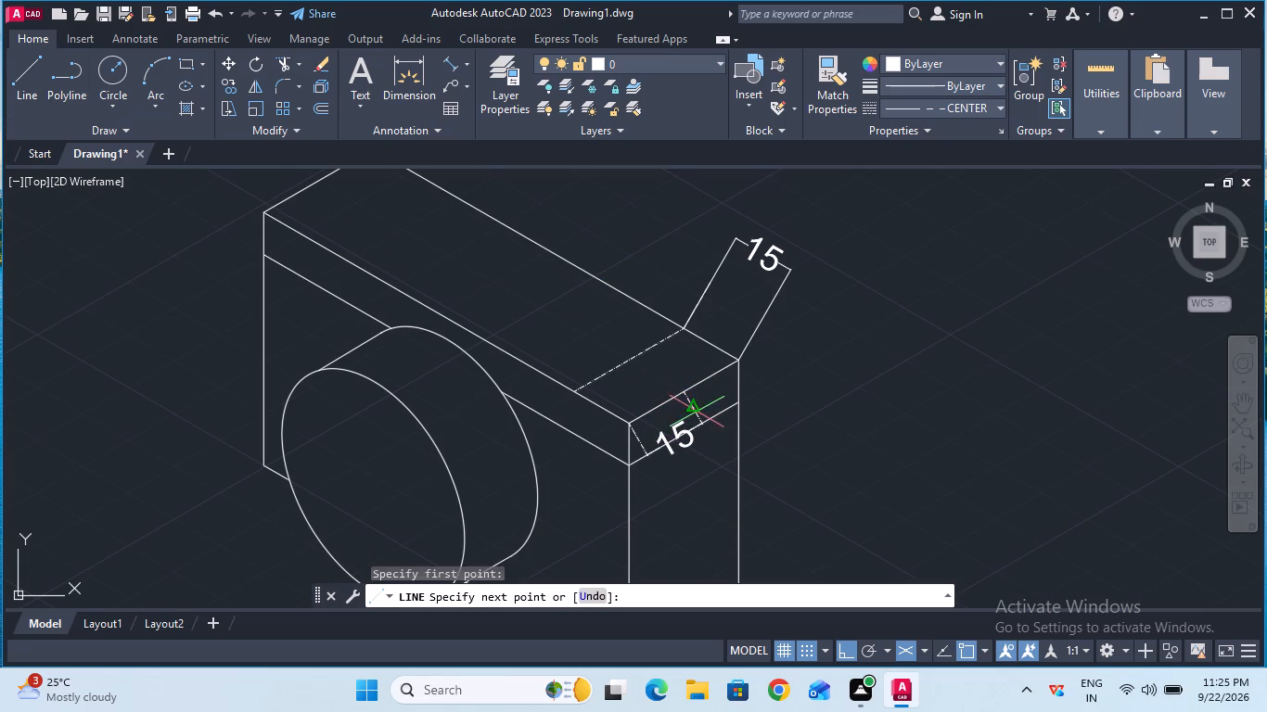
{"action": "left_click", "coordinate": [692, 392]}
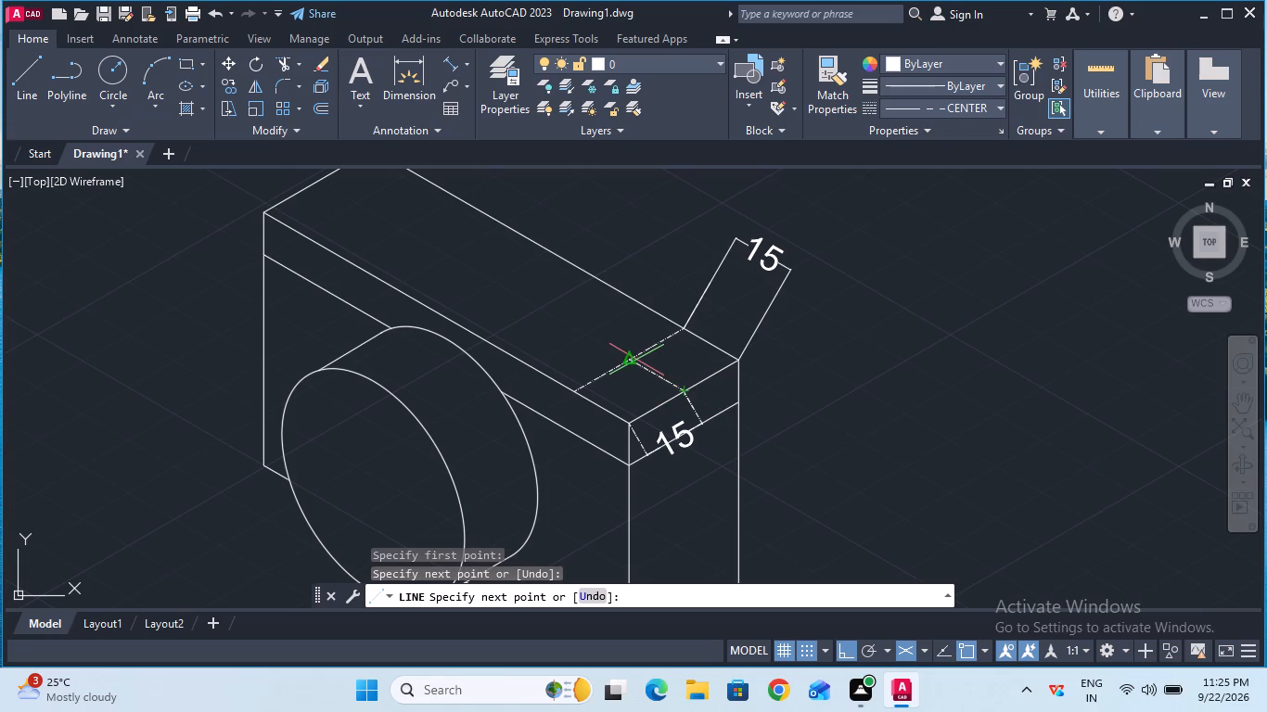
{"action": "left_click", "coordinate": [633, 356]}
{"action": "key", "text": "Escape"}
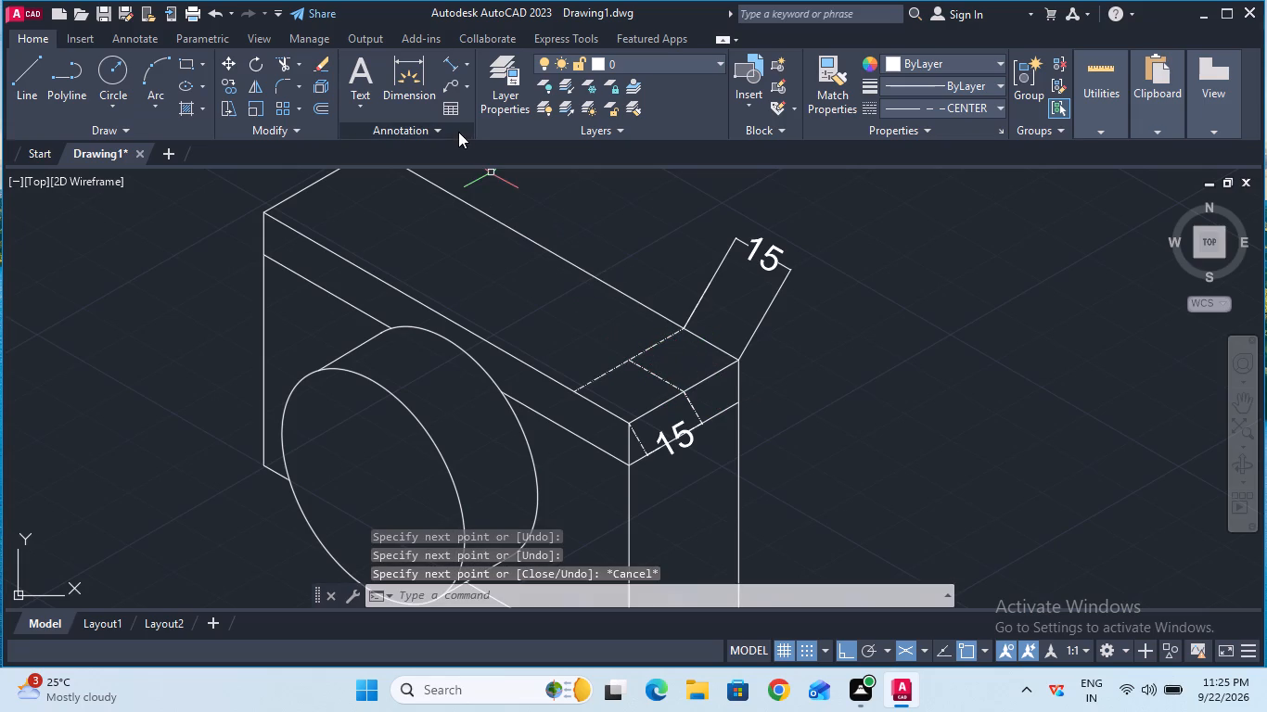
Erase the 15 dimension at the top face's long rear edge and the leftover centerline segment beside it.
{"action": "left_click", "coordinate": [326, 61]}
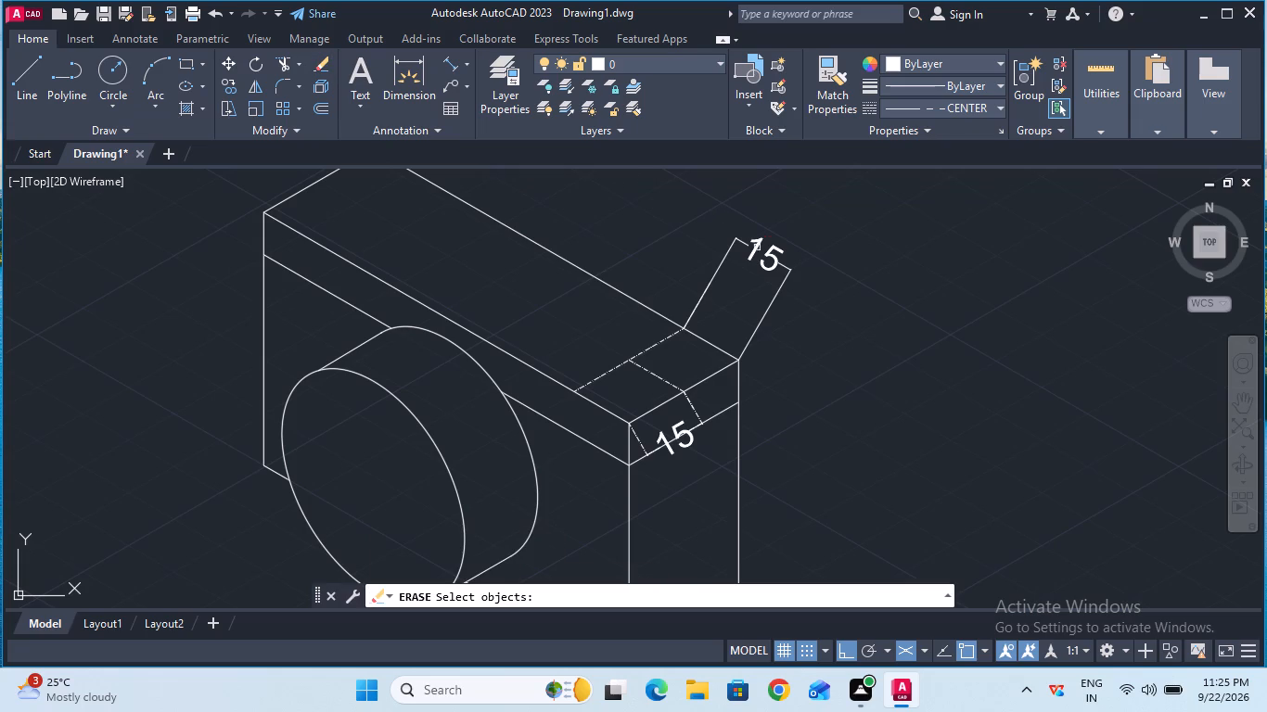
{"action": "left_click", "coordinate": [761, 248]}
{"action": "key", "text": "Return"}
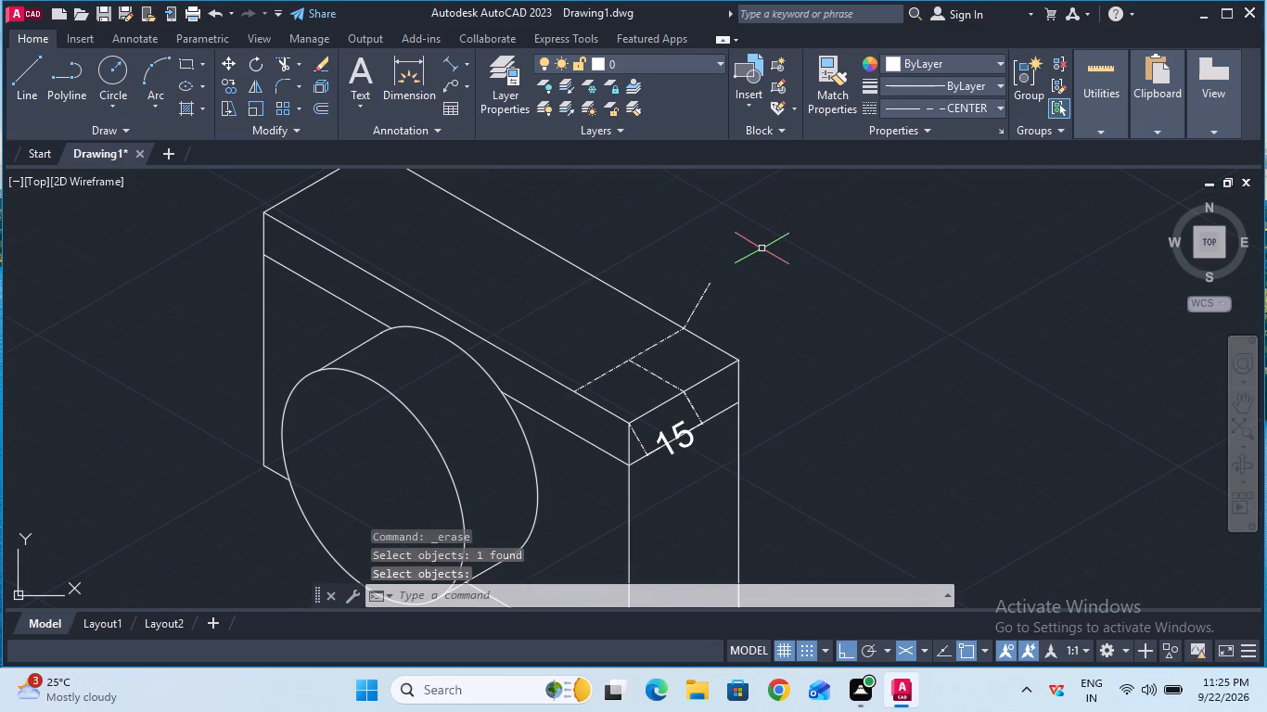
{"action": "left_click", "coordinate": [324, 69]}
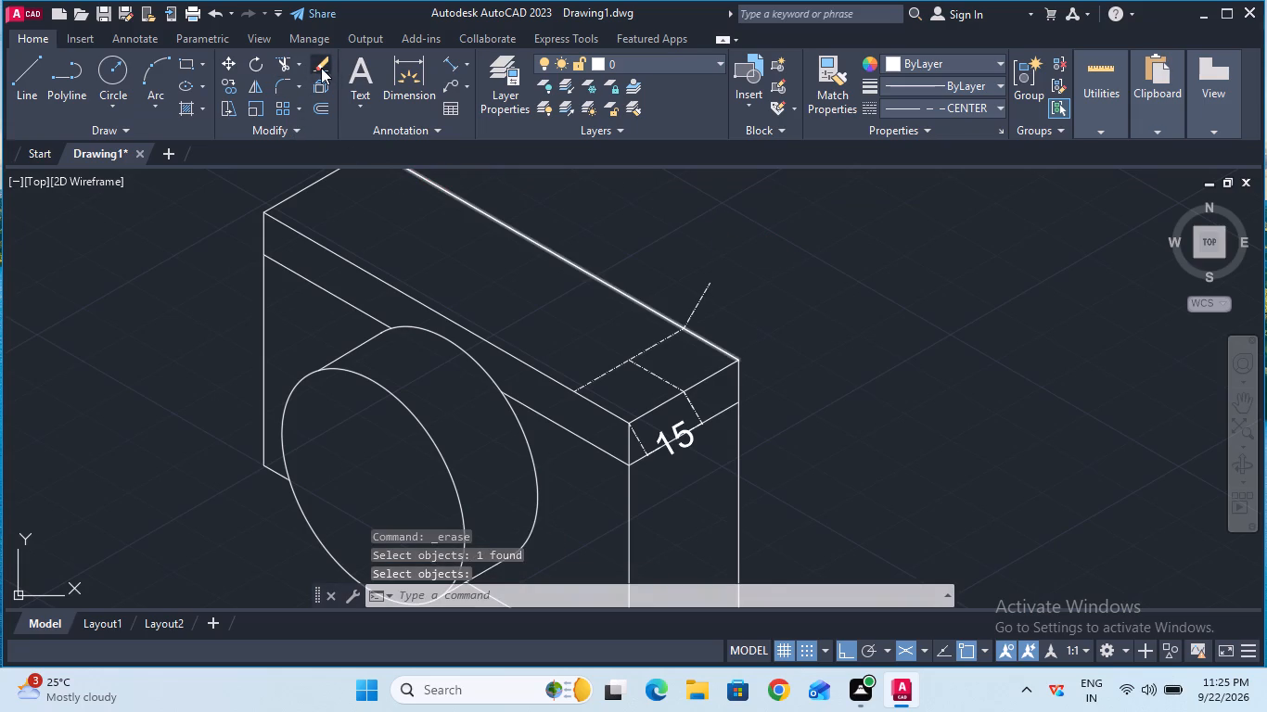
{"action": "left_click", "coordinate": [702, 297]}
{"action": "key", "text": "Return"}
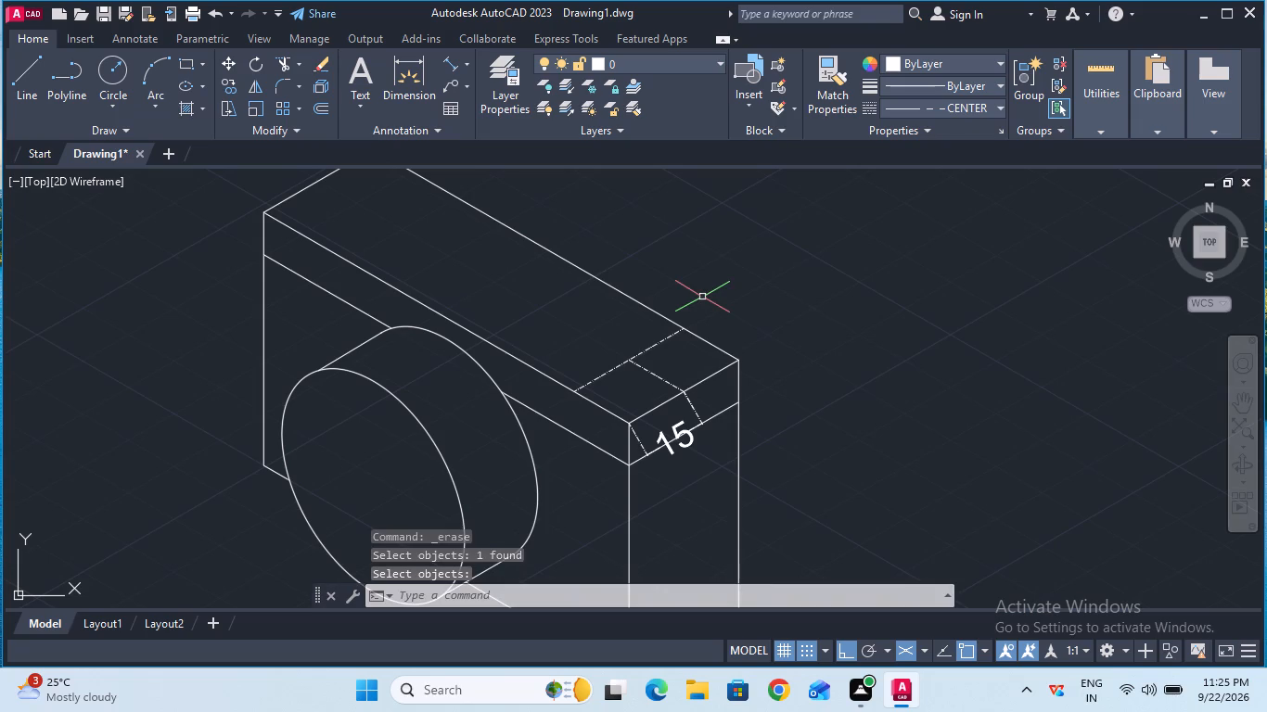
Erase the 15 dimension on the top face's short end edge and the leftover stub line beyond that edge.
{"action": "left_click", "coordinate": [314, 67]}
{"action": "left_click", "coordinate": [678, 430]}
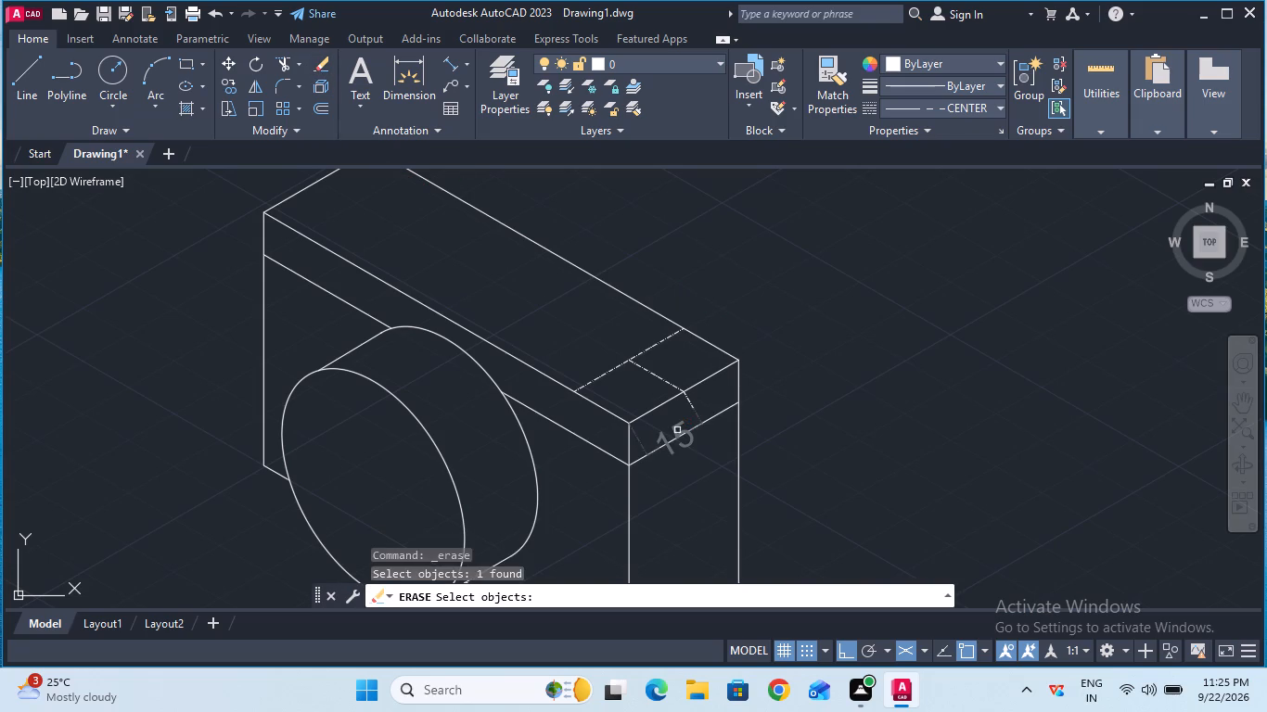
{"action": "key", "text": "Return"}
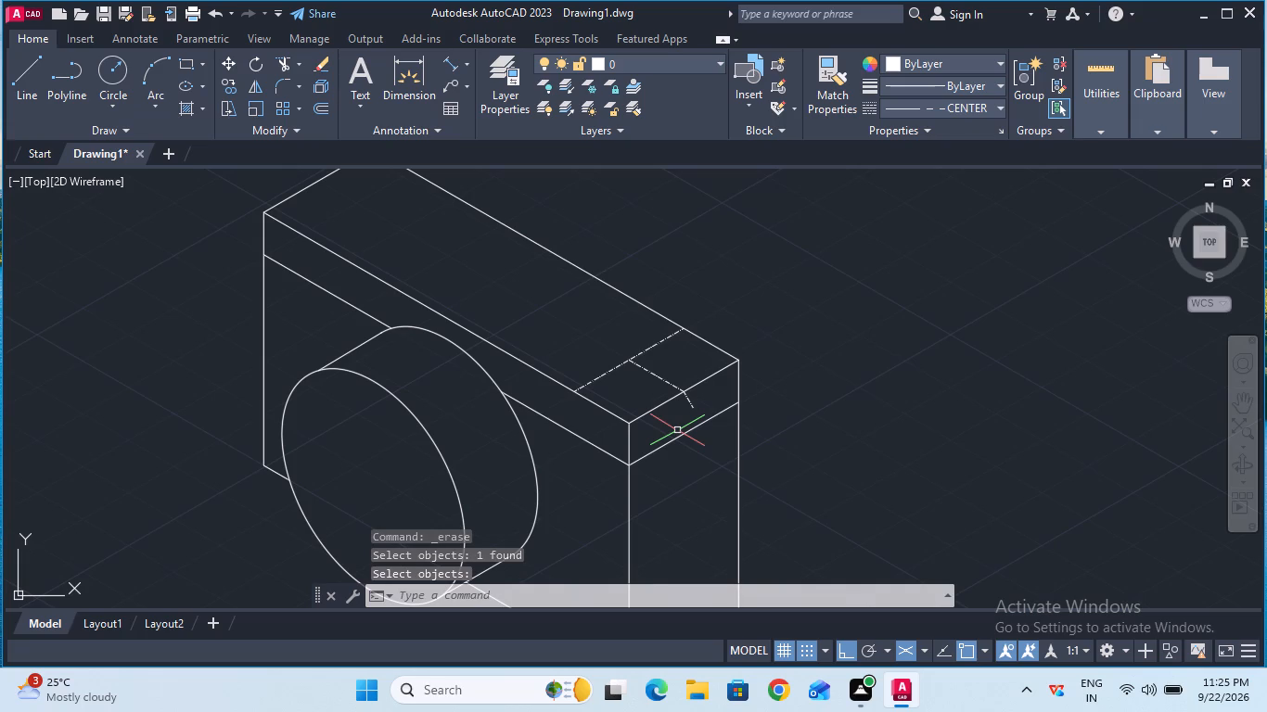
{"action": "left_click", "coordinate": [319, 60]}
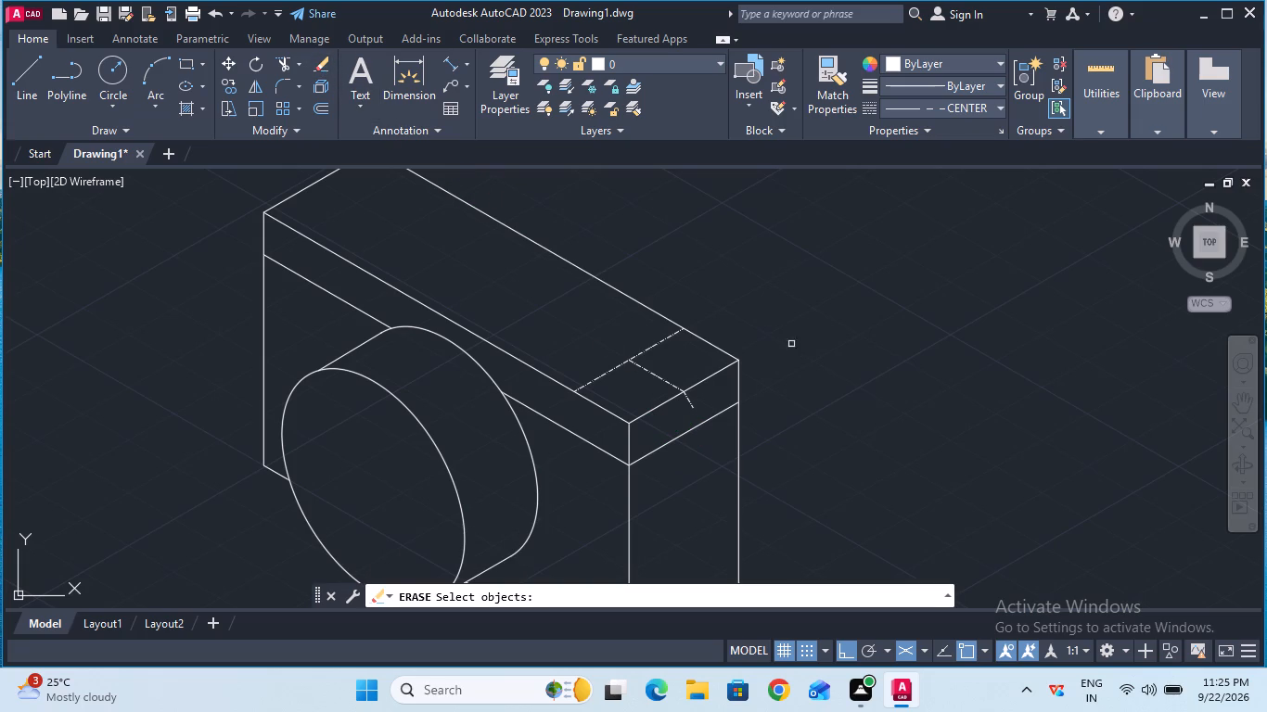
{"action": "left_click", "coordinate": [690, 404]}
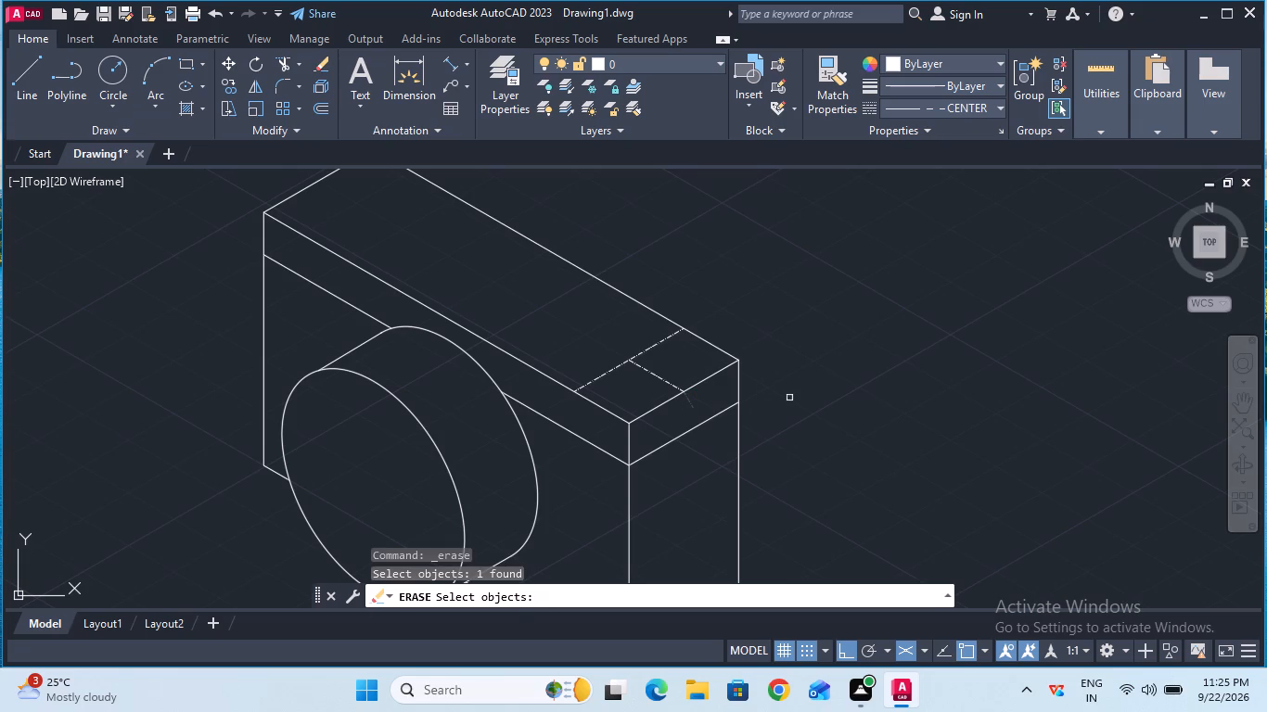
{"action": "key", "text": "Return"}
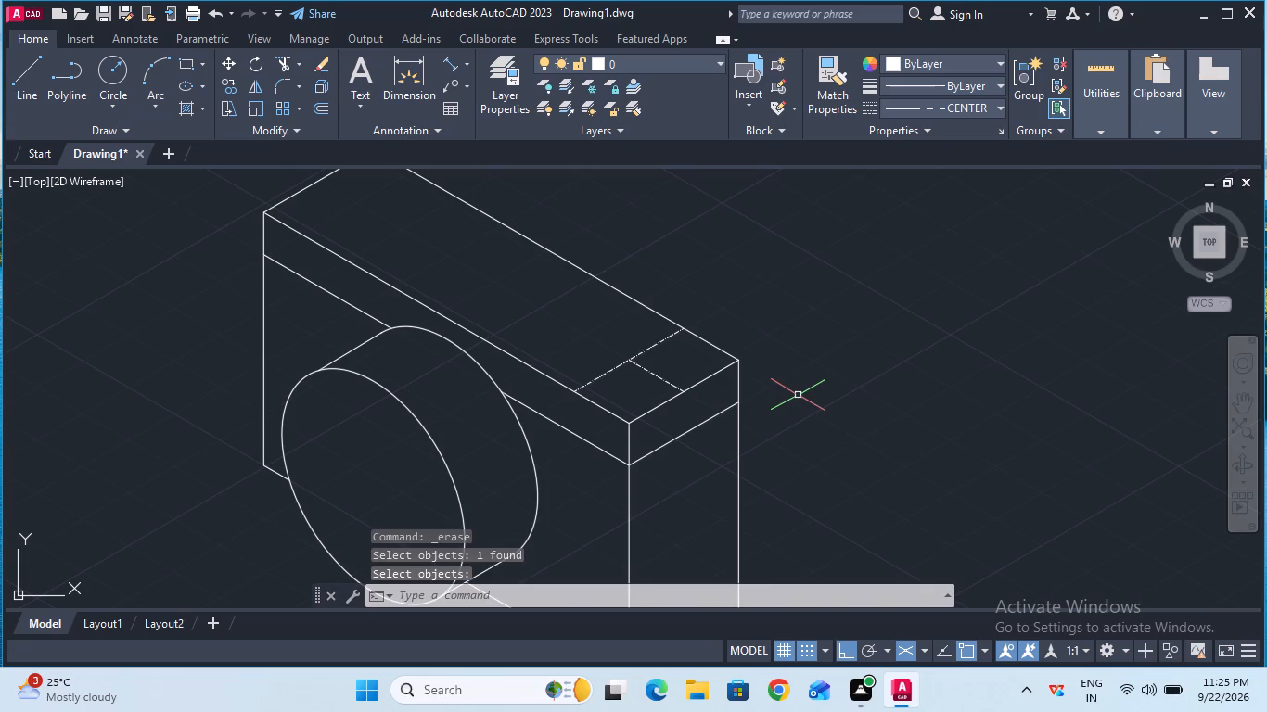
With the linetype set to ByBlock, draw a radius 10 isocircle on the top face, centered on the crosswise centerline's midpoint.
{"action": "left_click", "coordinate": [939, 113]}
{"action": "left_click", "coordinate": [941, 150]}
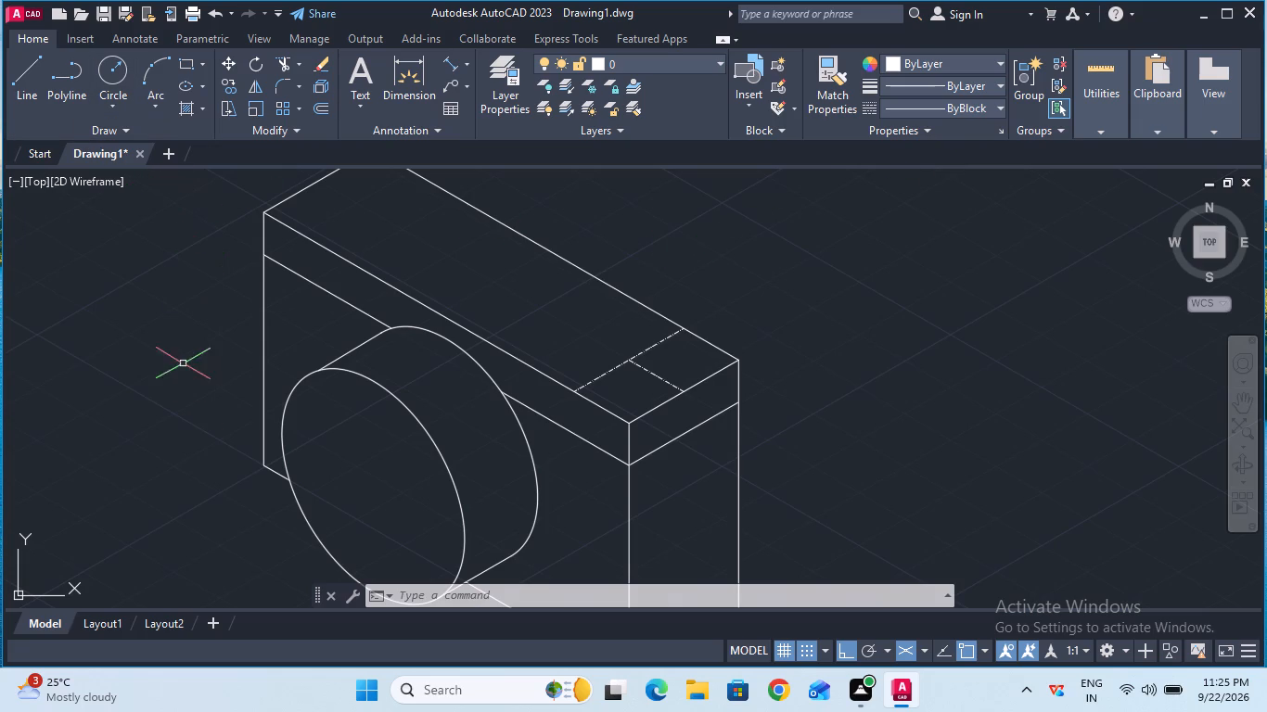
{"action": "type", "text": "ell"}
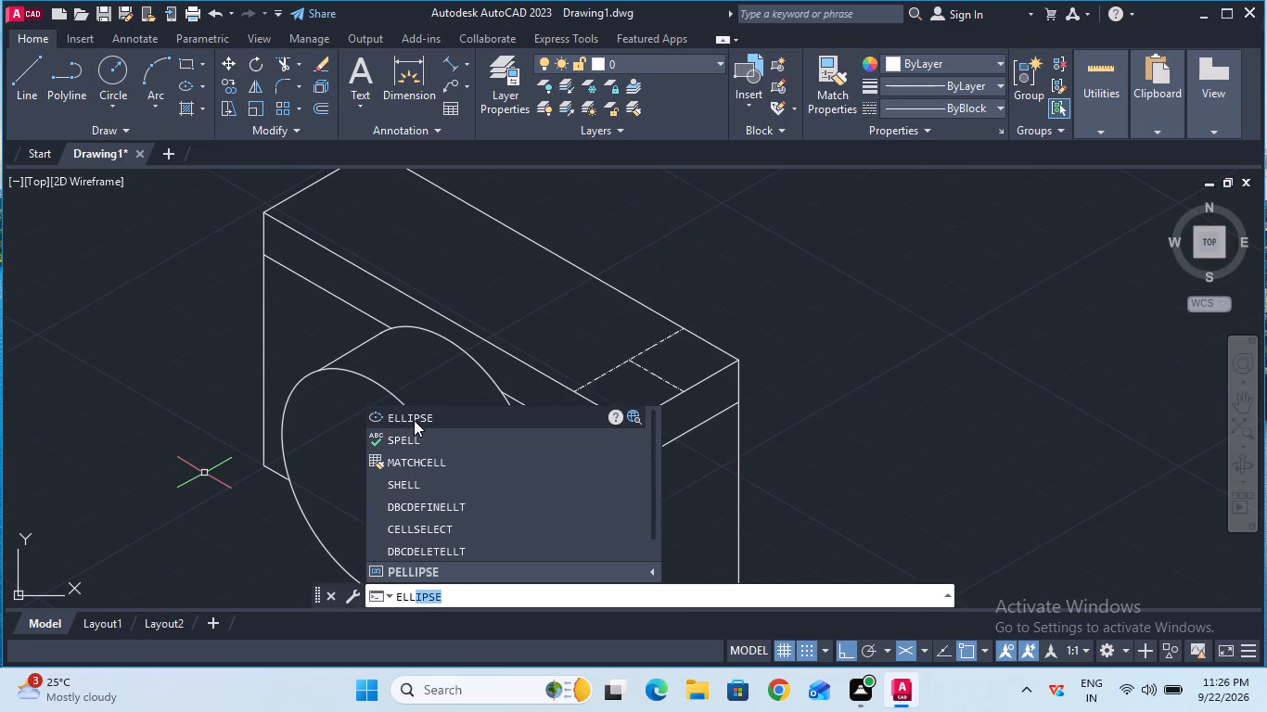
{"action": "left_click", "coordinate": [414, 420]}
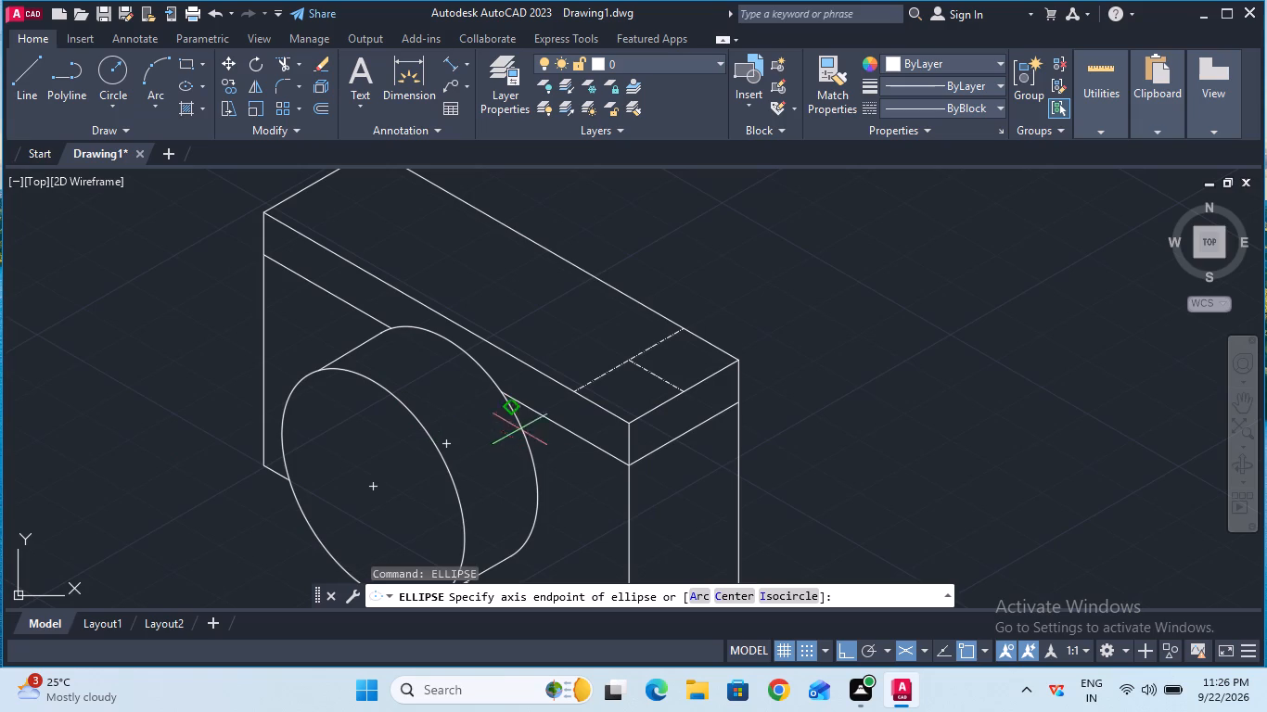
{"action": "left_click", "coordinate": [789, 599]}
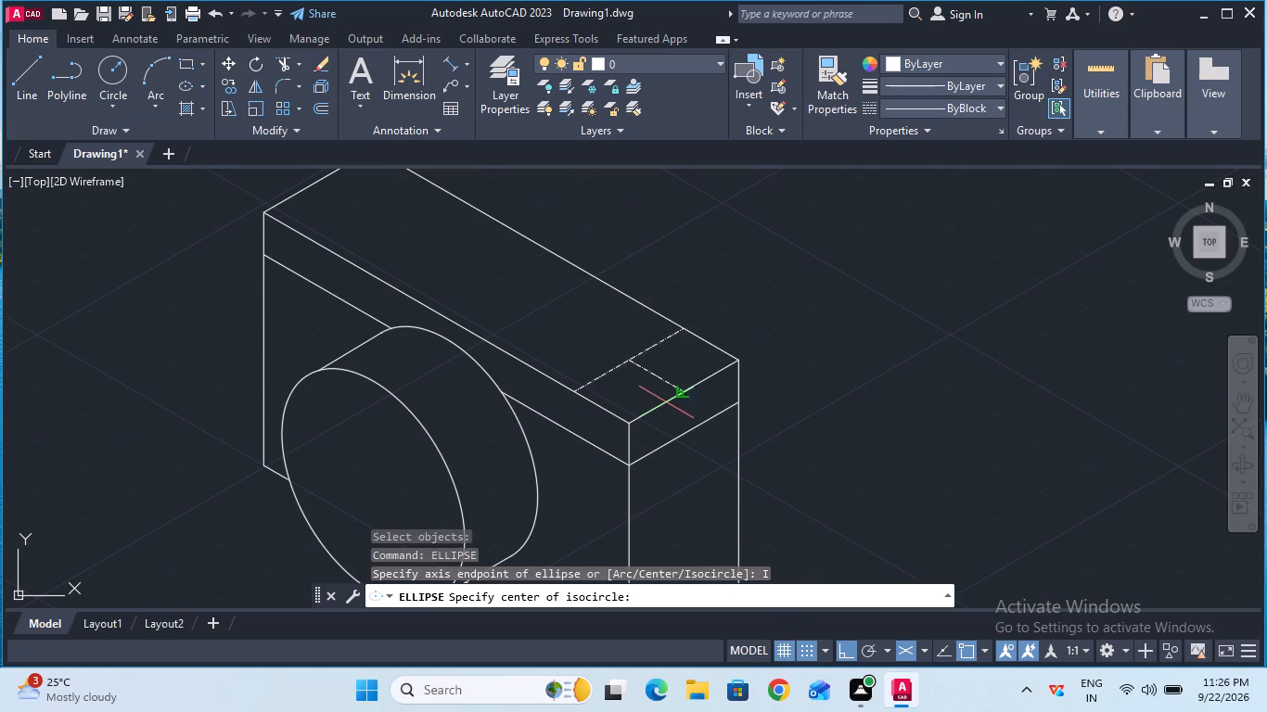
{"action": "left_click", "coordinate": [634, 360]}
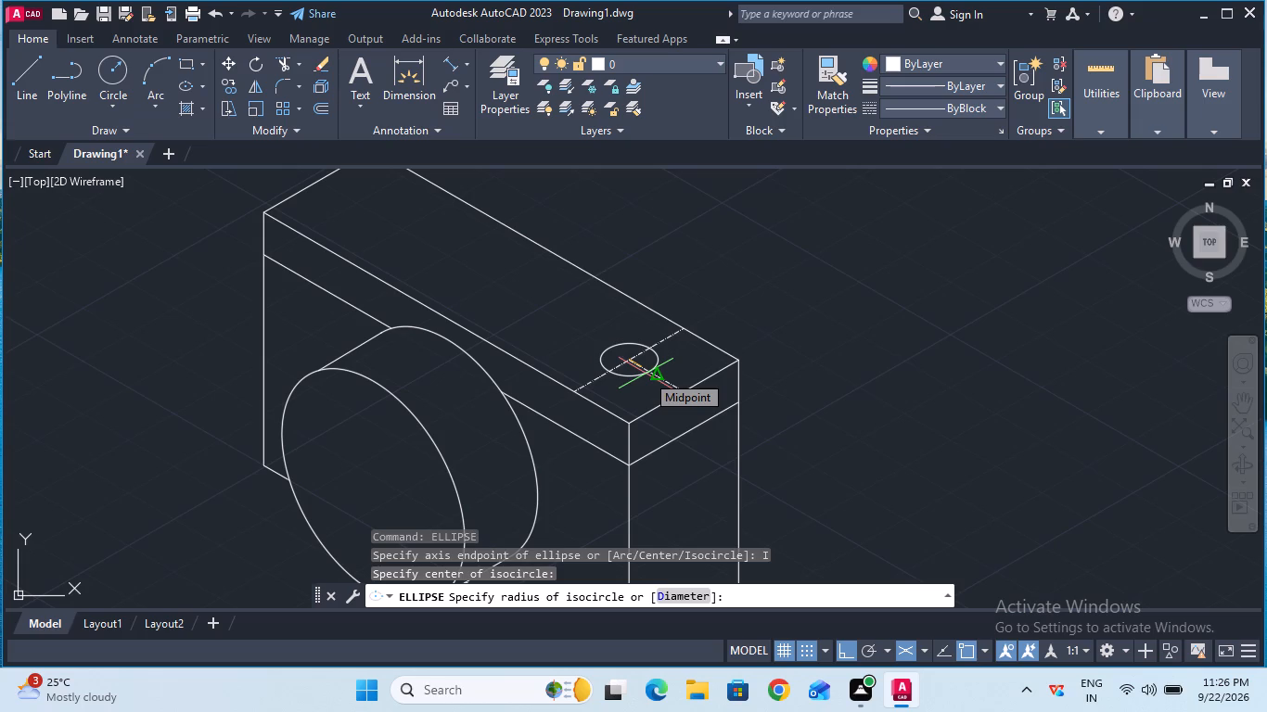
{"action": "type", "text": "10"}
{"action": "key", "text": "Return"}
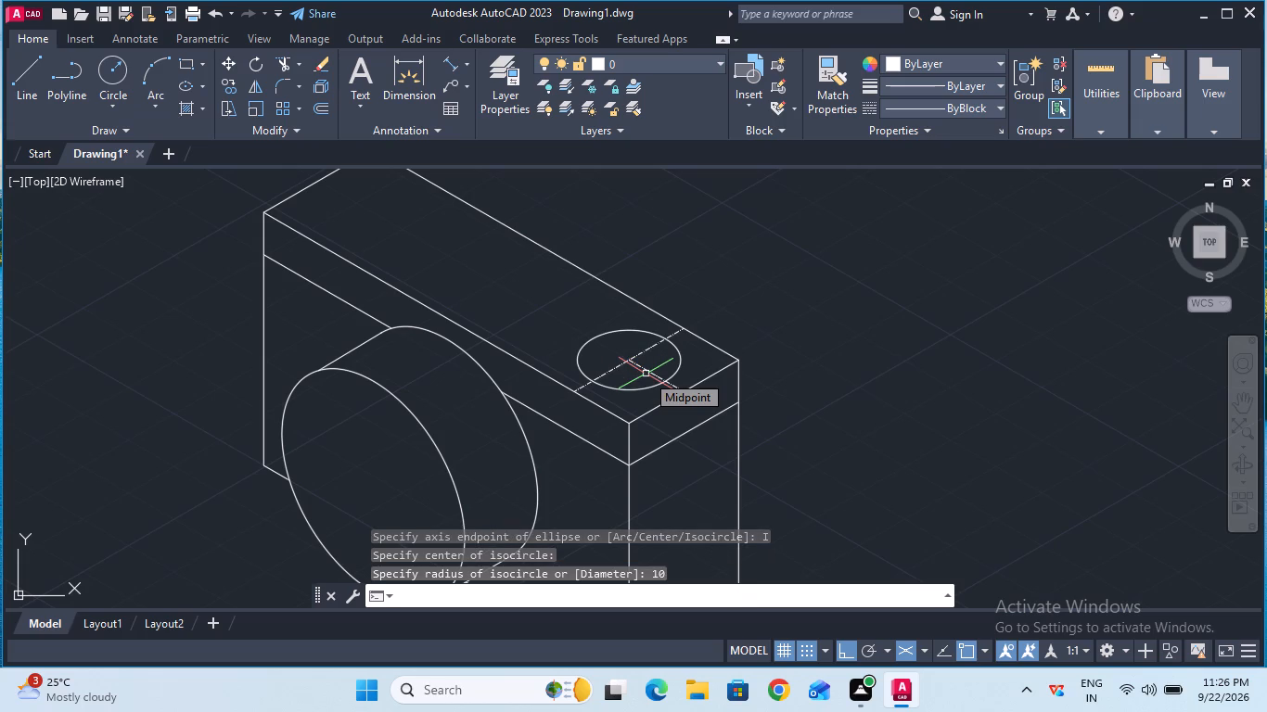
{"action": "key", "text": "Escape"}
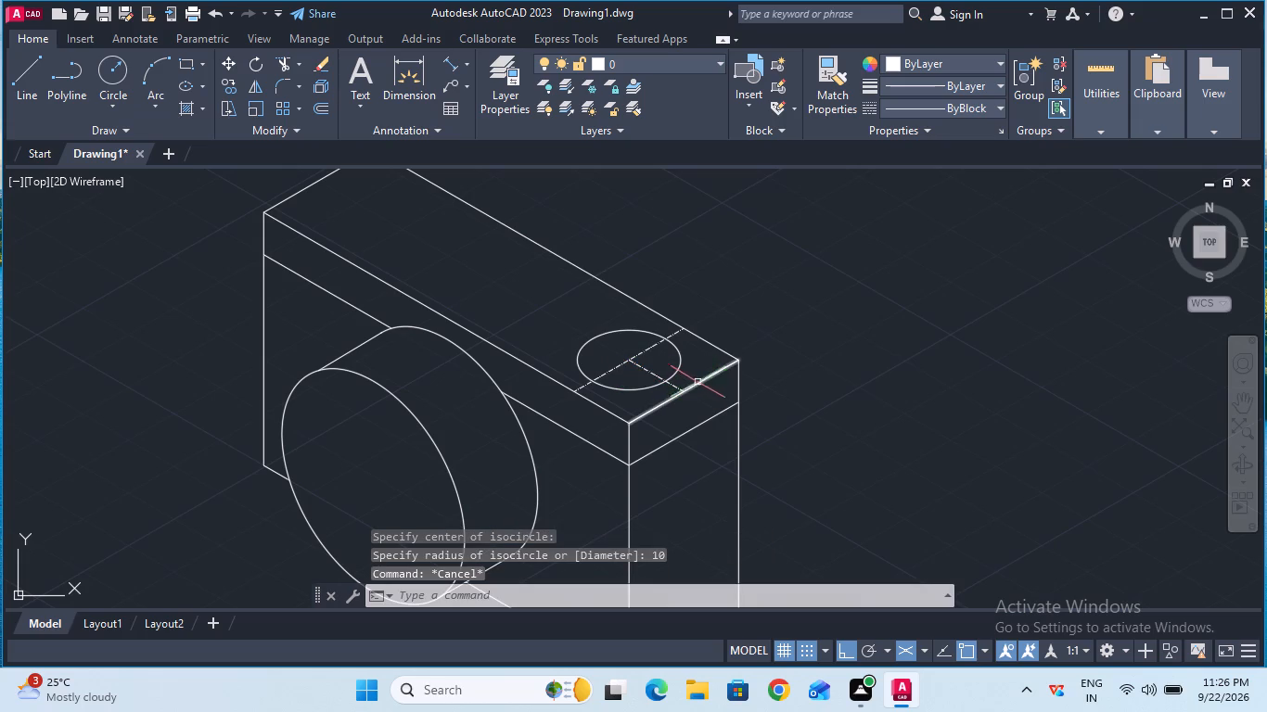
Copy the radius 10 isocircle 5 units straight up from its center, using the right isoplane.
{"action": "left_click", "coordinate": [232, 82]}
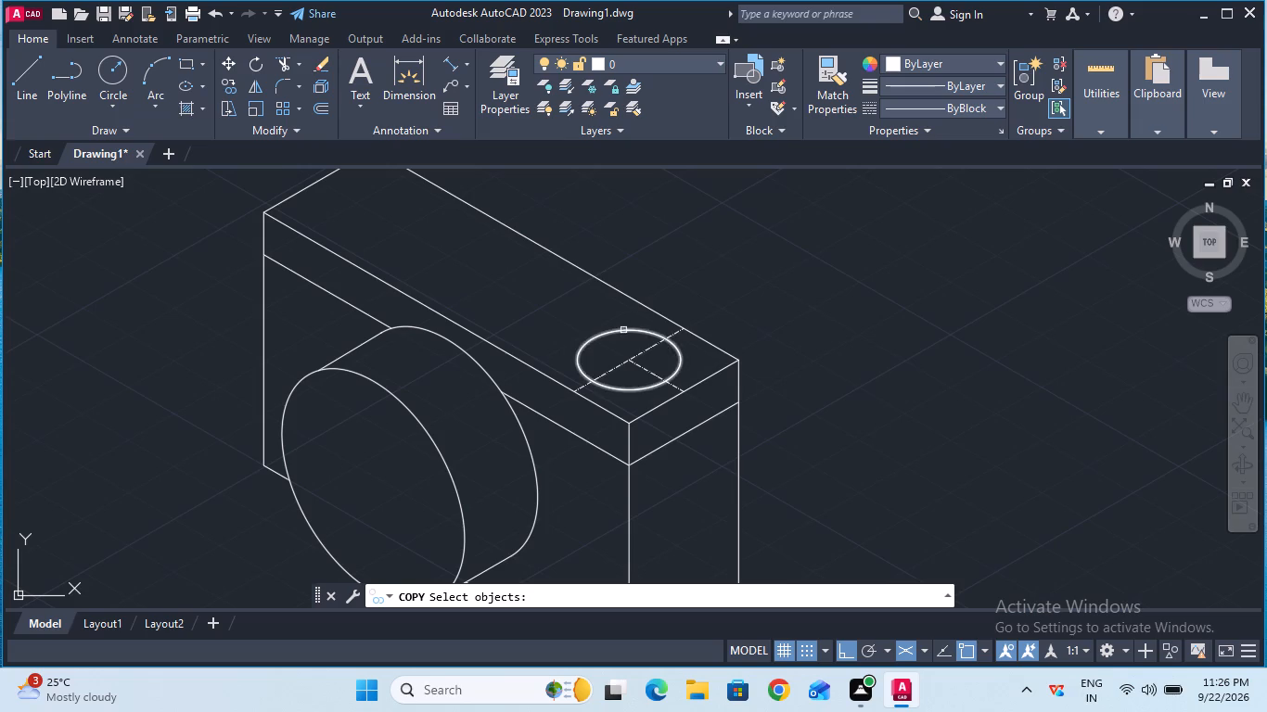
{"action": "left_click", "coordinate": [623, 328]}
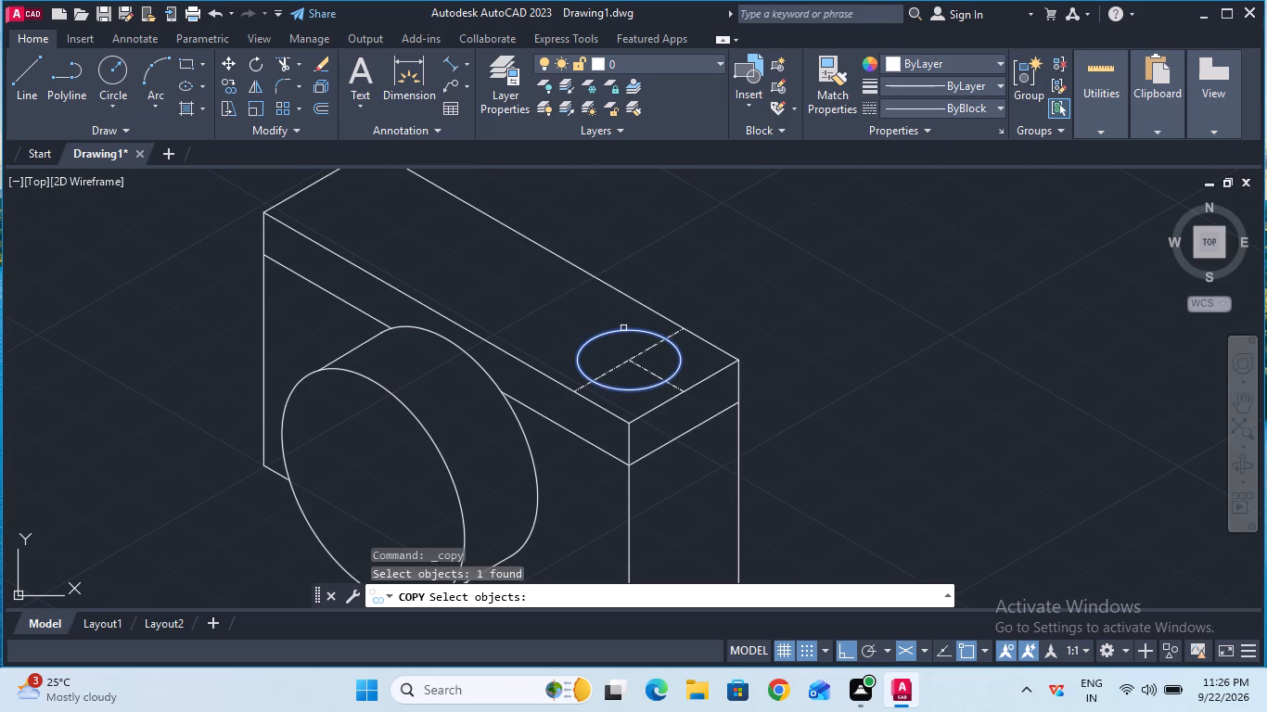
{"action": "key", "text": "F5"}
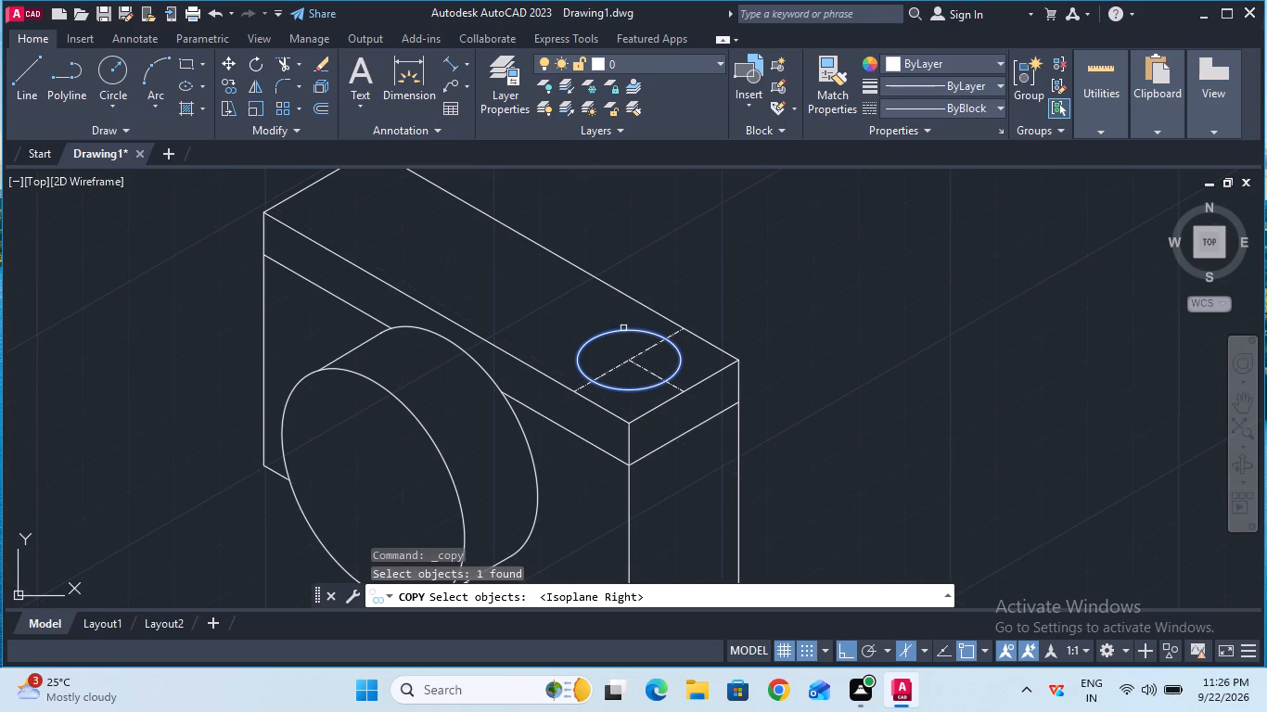
{"action": "key", "text": "Return"}
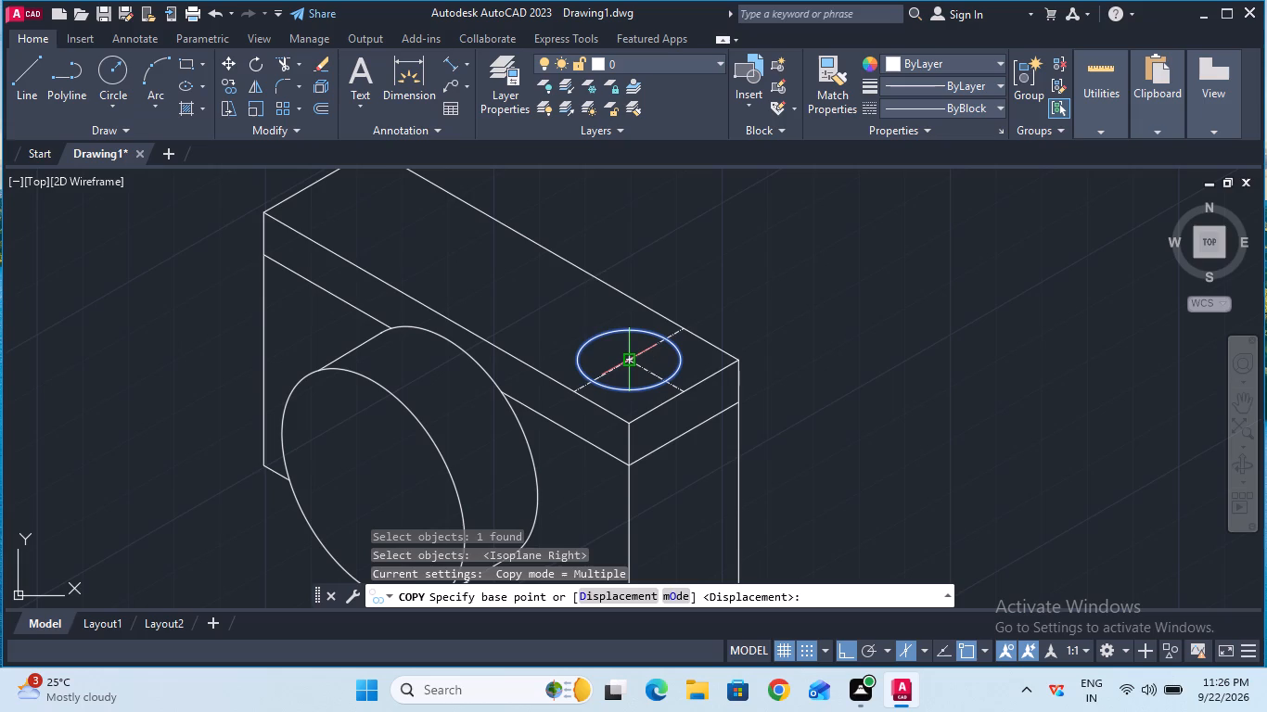
{"action": "left_click", "coordinate": [632, 361]}
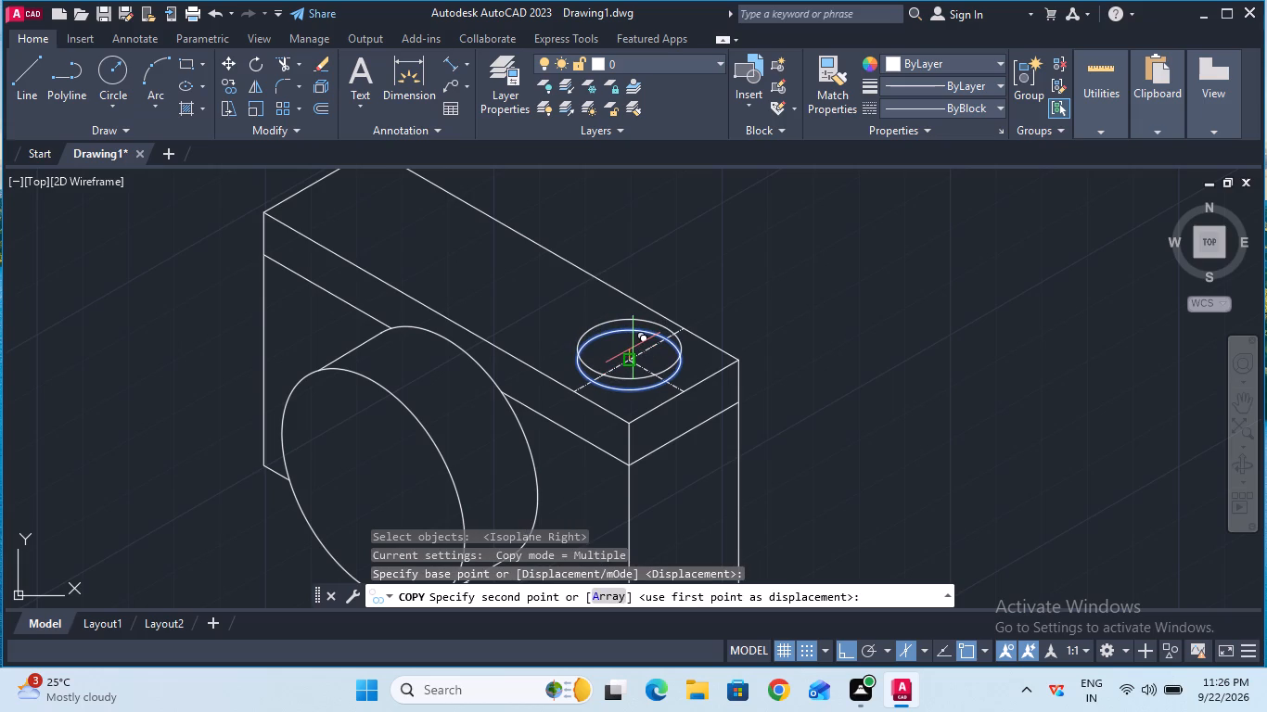
{"action": "key", "text": "5"}
{"action": "key", "text": "Return"}
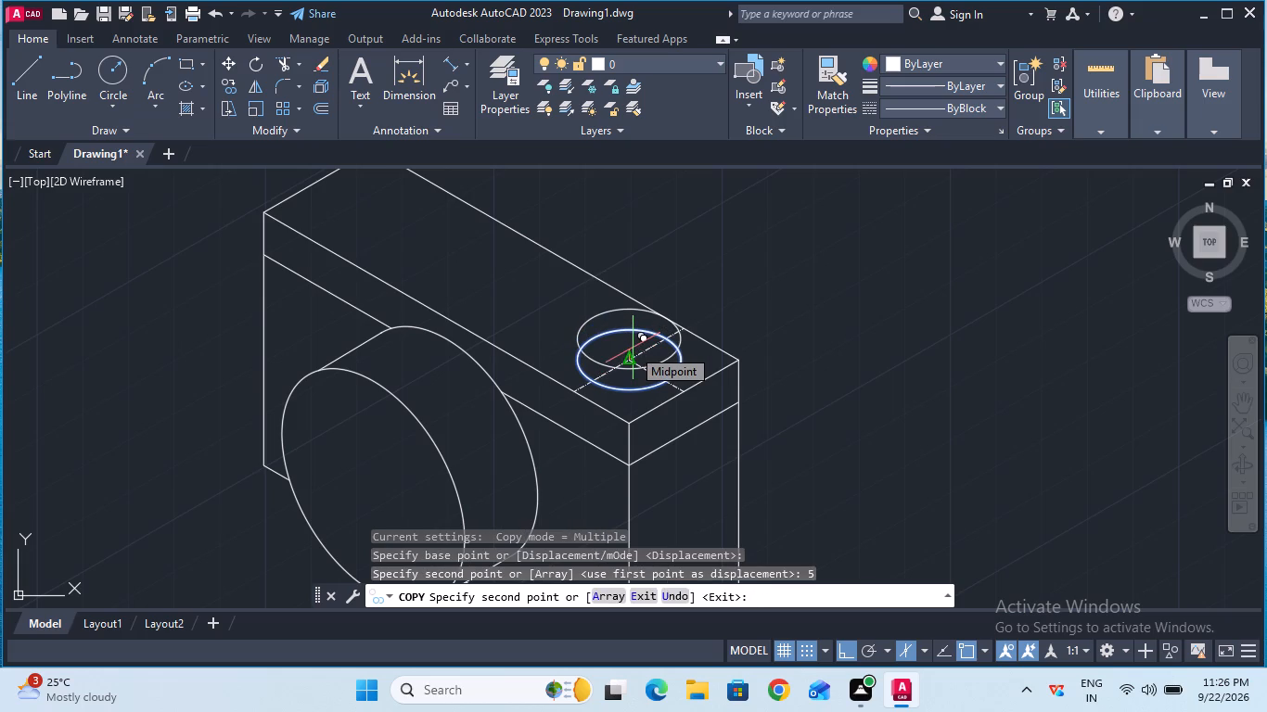
{"action": "key", "text": "Escape"}
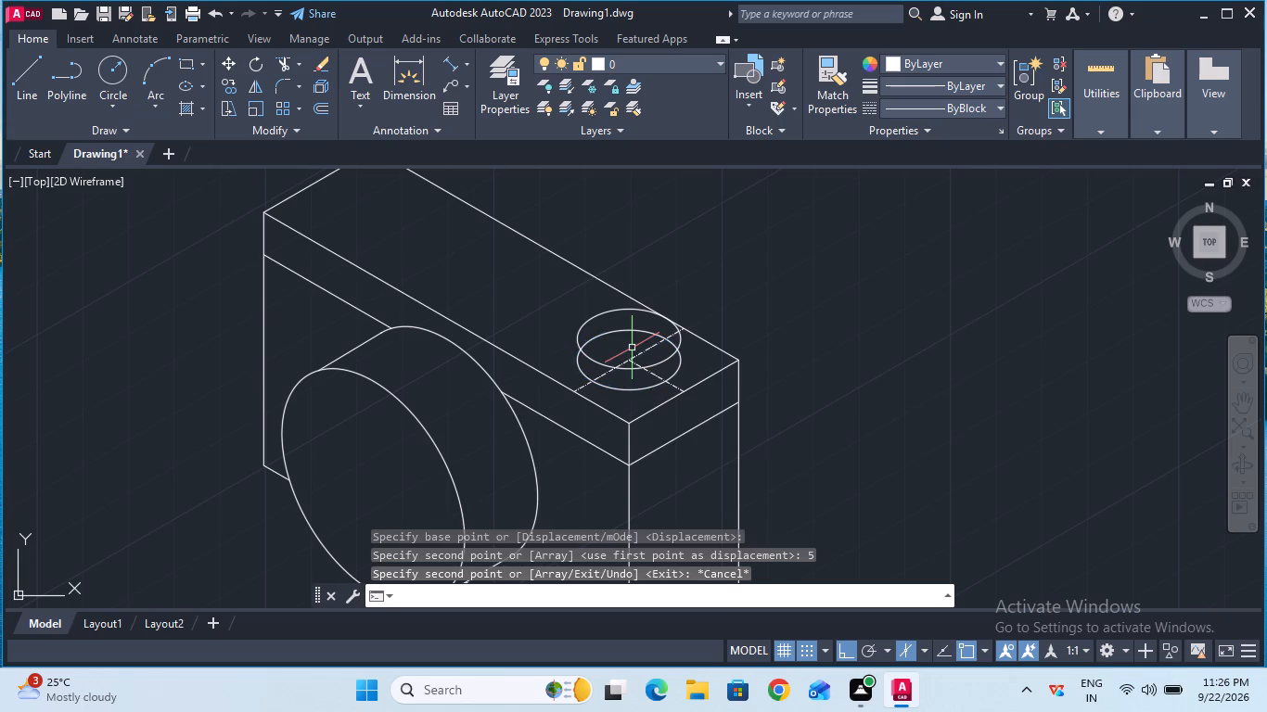
Trim away the rear arc of the lower isocircle that lies inside the upper isocircle.
{"action": "left_click", "coordinate": [280, 60]}
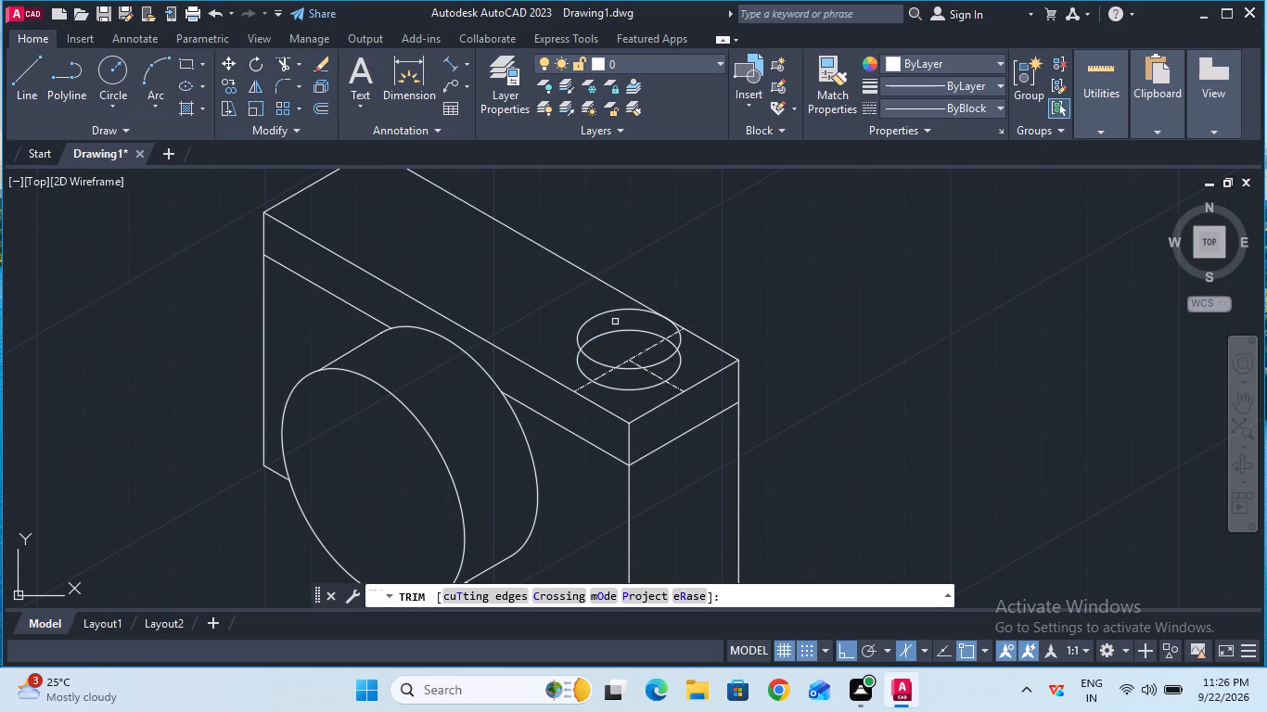
{"action": "left_click", "coordinate": [620, 330]}
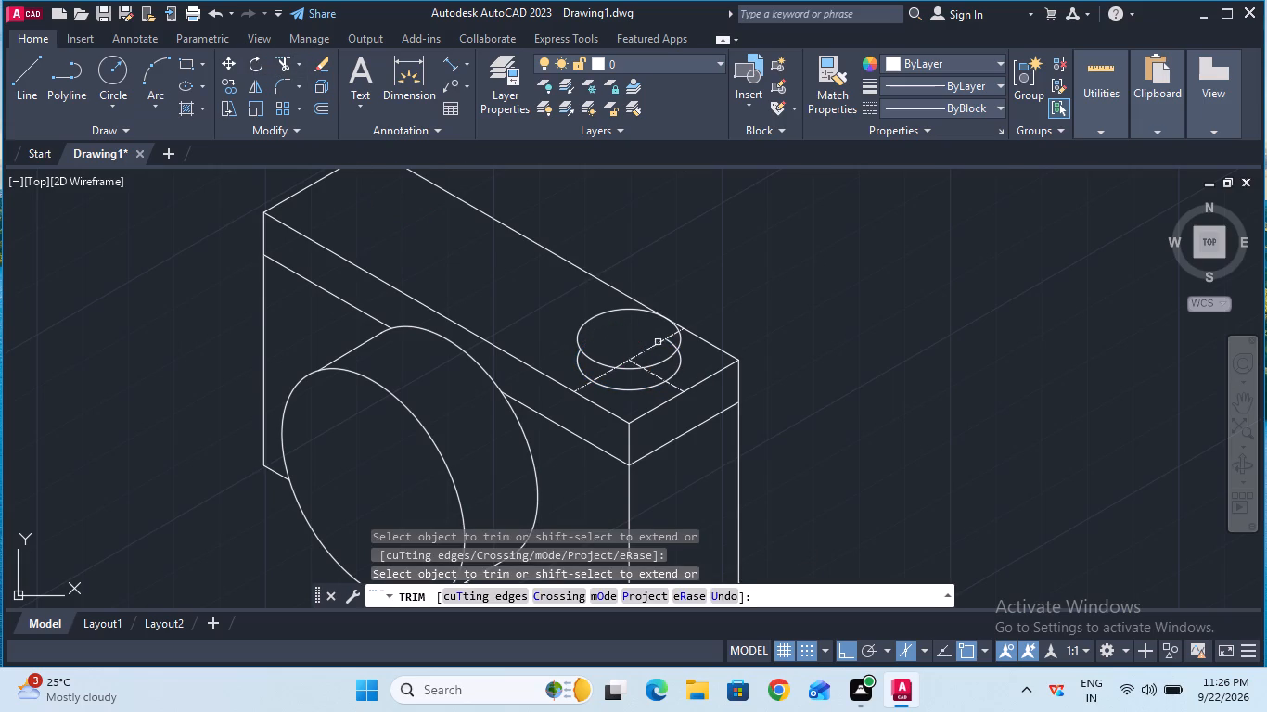
{"action": "left_click", "coordinate": [669, 346]}
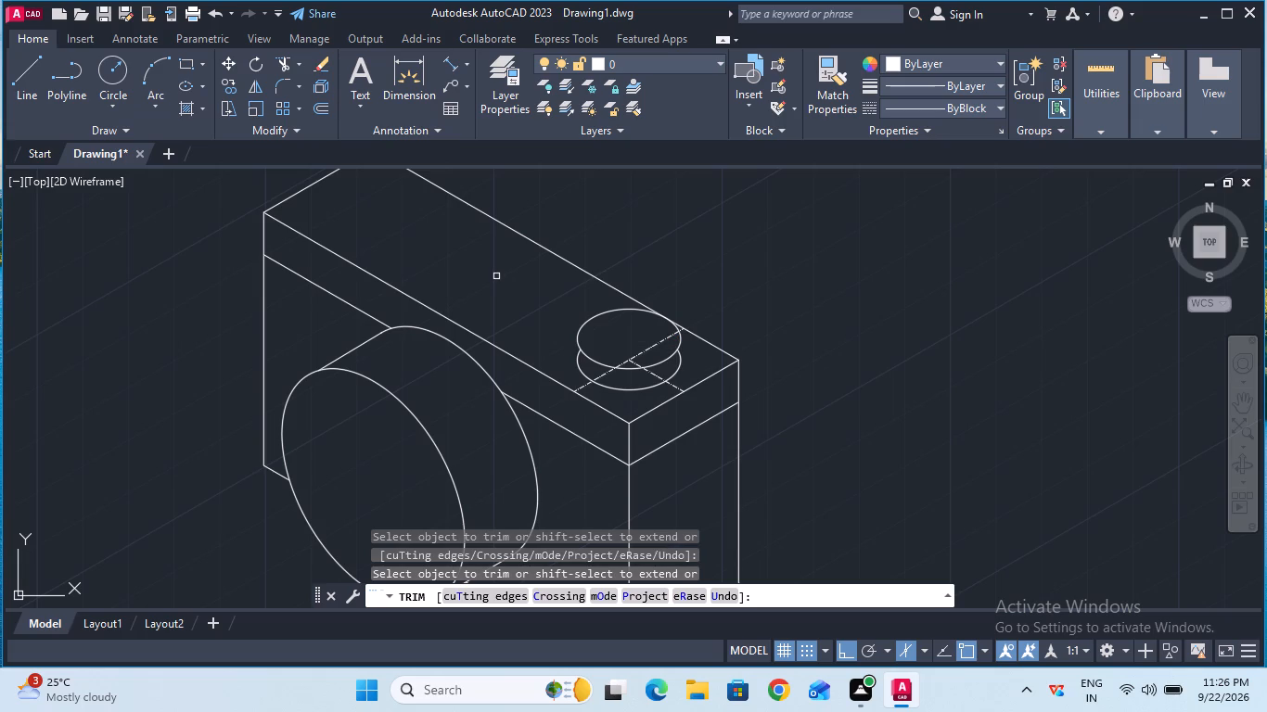
{"action": "key", "text": "Escape"}
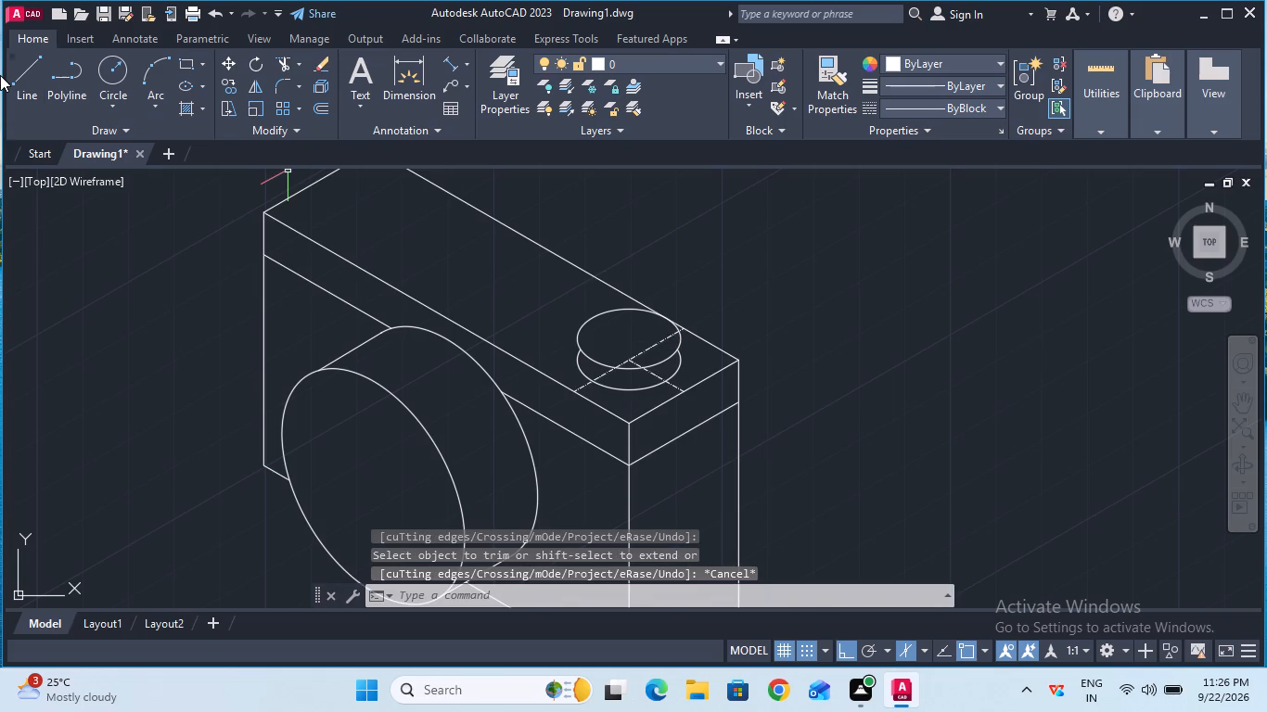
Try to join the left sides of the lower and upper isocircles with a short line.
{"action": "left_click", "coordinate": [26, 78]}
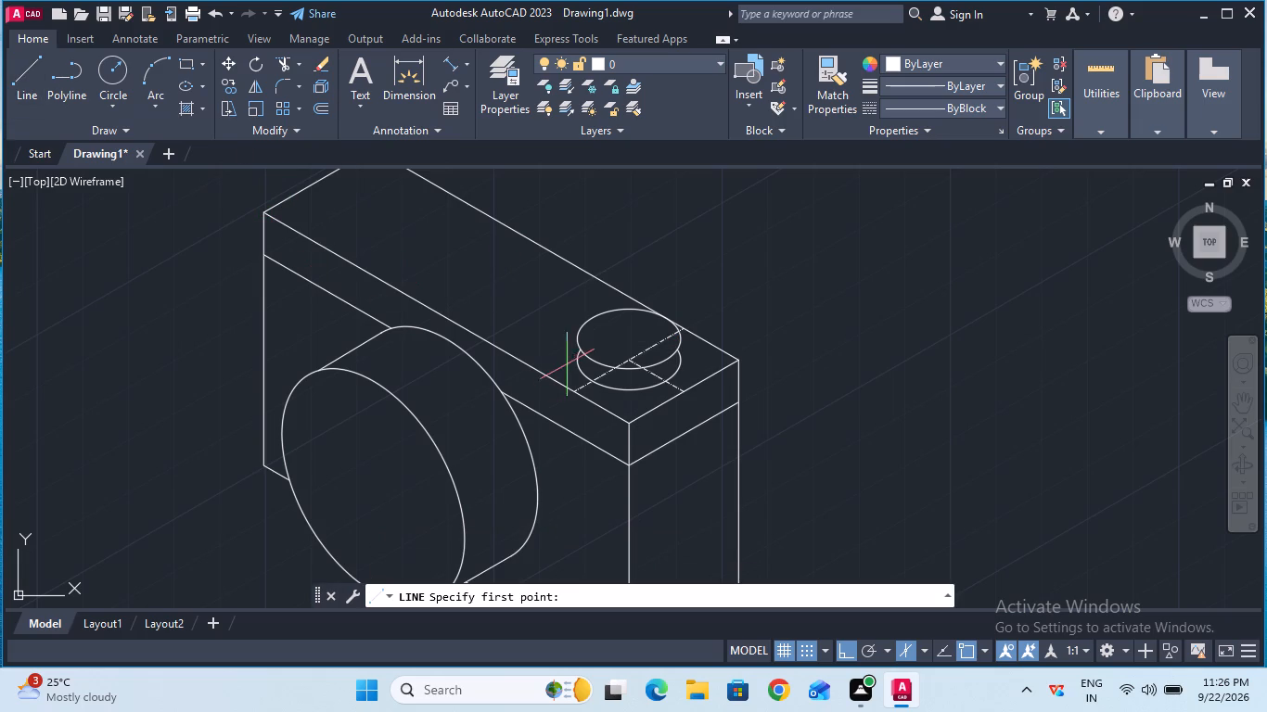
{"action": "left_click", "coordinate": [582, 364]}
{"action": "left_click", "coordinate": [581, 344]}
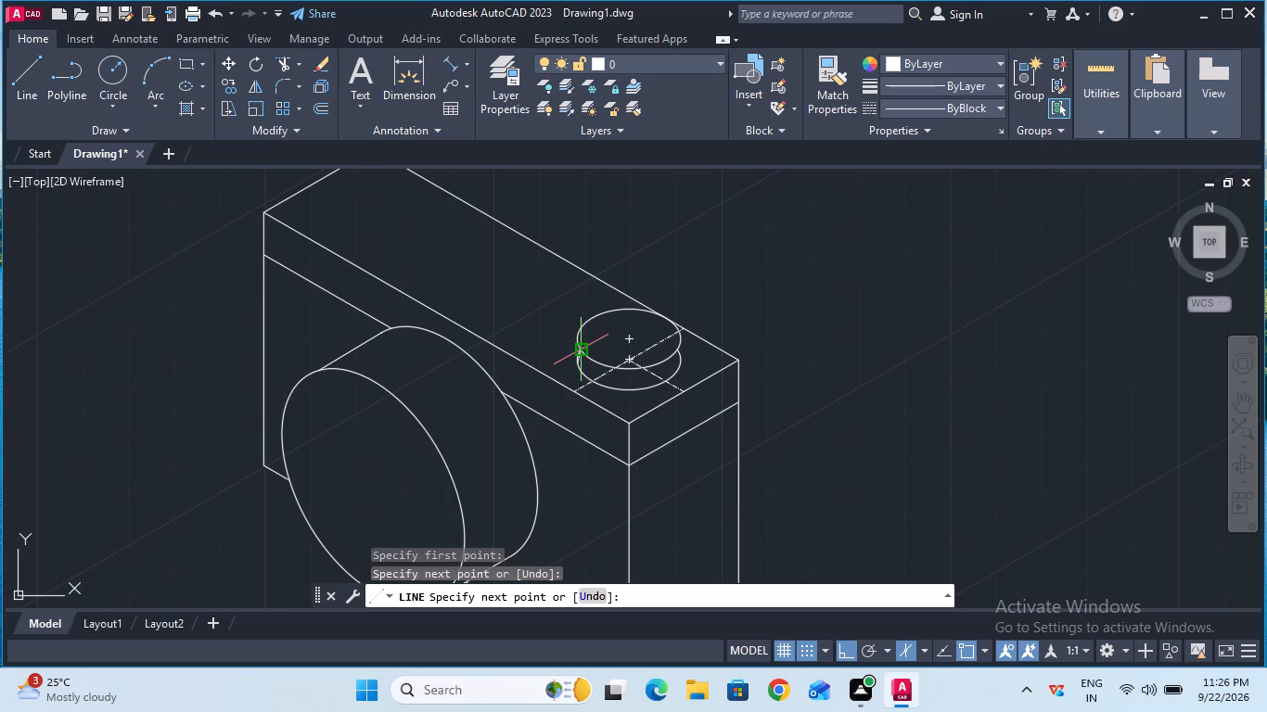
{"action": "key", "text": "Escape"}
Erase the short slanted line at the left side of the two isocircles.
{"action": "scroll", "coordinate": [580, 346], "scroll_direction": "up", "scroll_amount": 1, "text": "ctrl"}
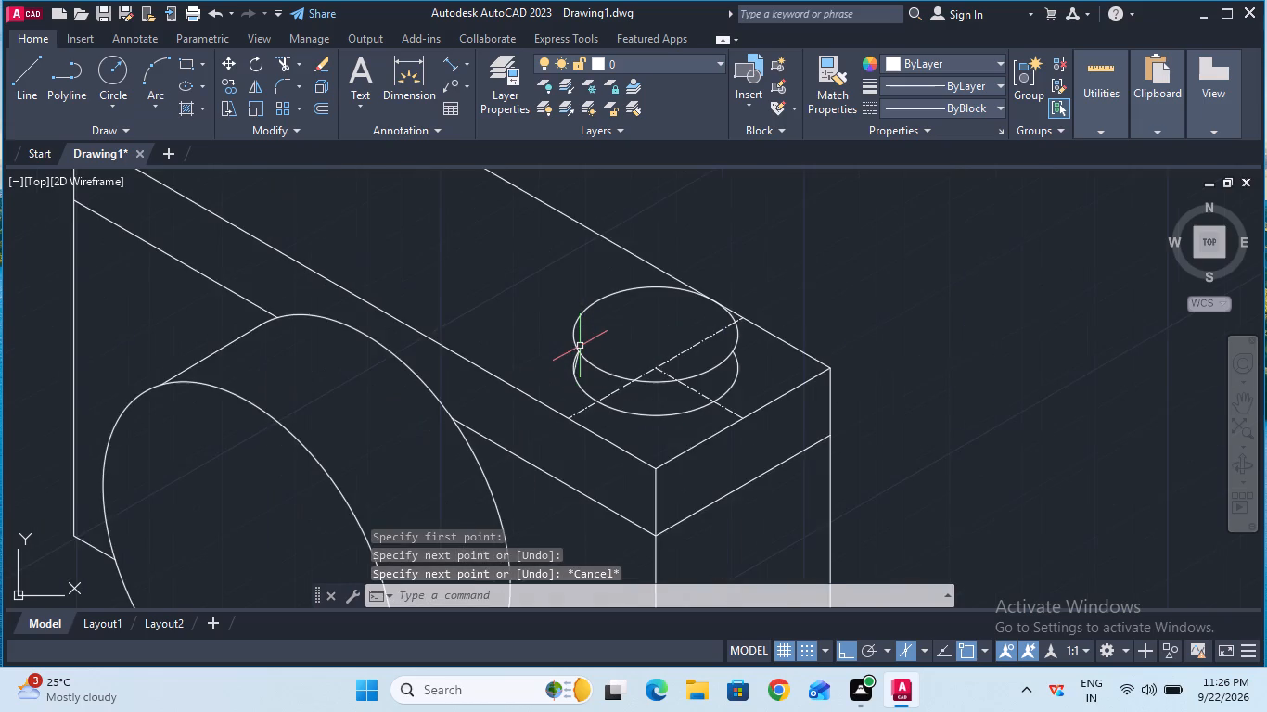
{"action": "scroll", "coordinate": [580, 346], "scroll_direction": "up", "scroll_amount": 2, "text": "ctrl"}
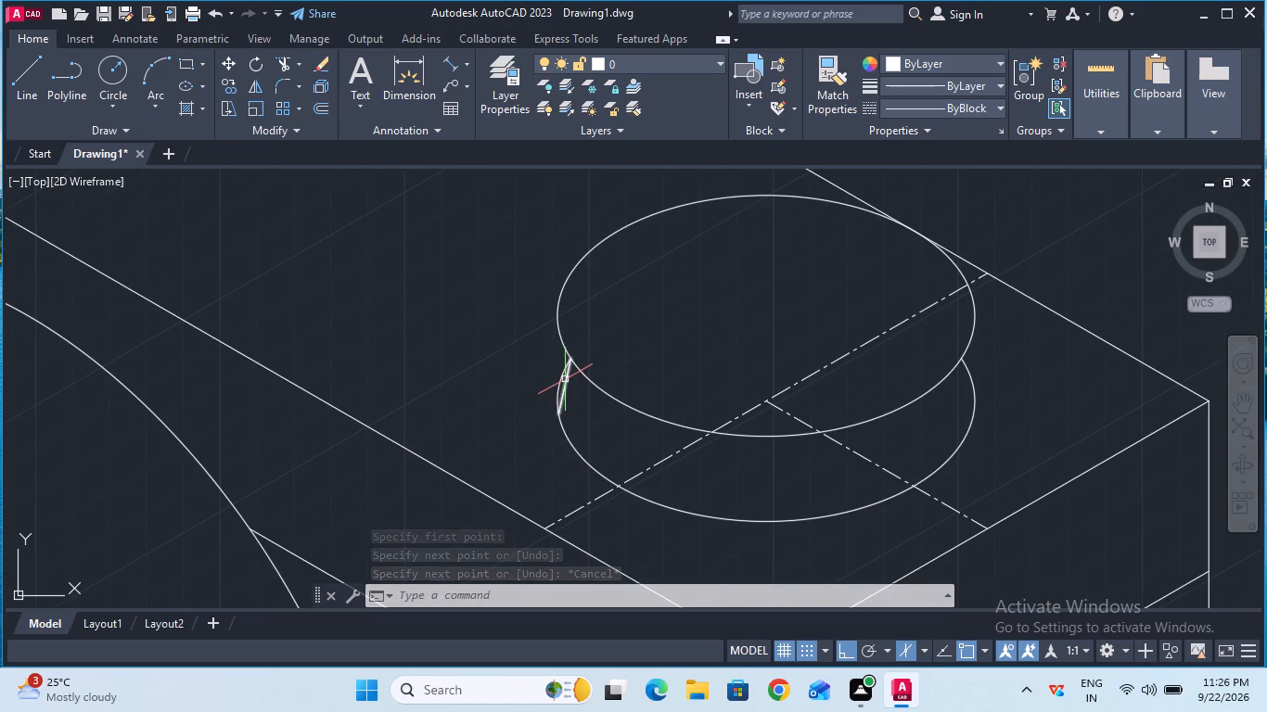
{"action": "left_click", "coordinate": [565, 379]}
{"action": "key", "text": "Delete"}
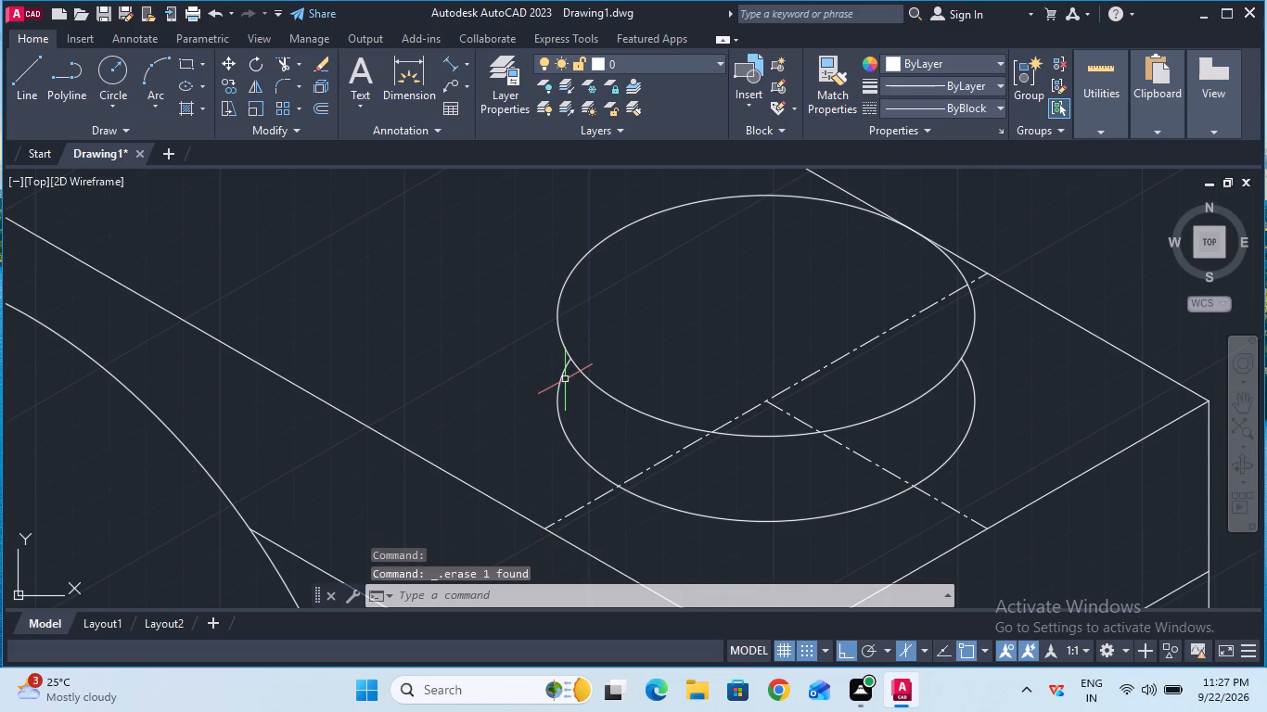
Draw vertical lines joining the left and right quadrant points of the upper isocircle to those of the lower isocircle.
{"action": "left_click", "coordinate": [17, 66]}
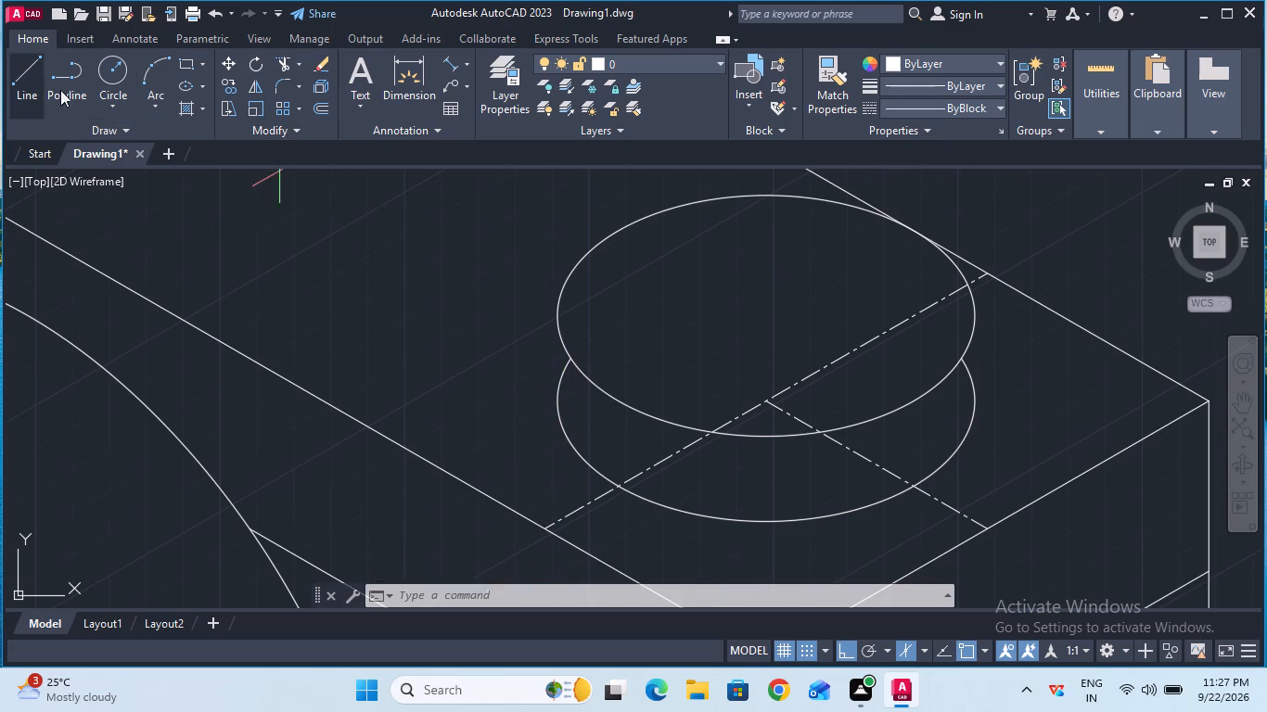
{"action": "left_click", "coordinate": [557, 312]}
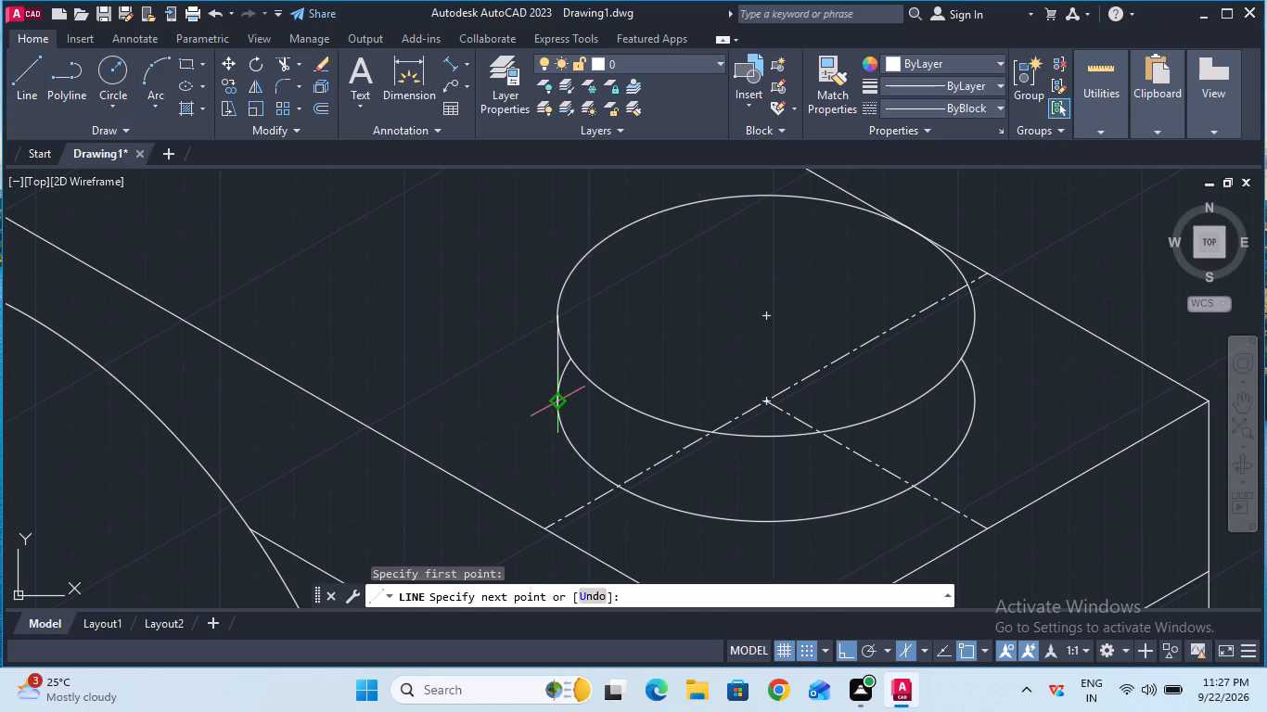
{"action": "left_click", "coordinate": [559, 407]}
{"action": "key", "text": "Escape"}
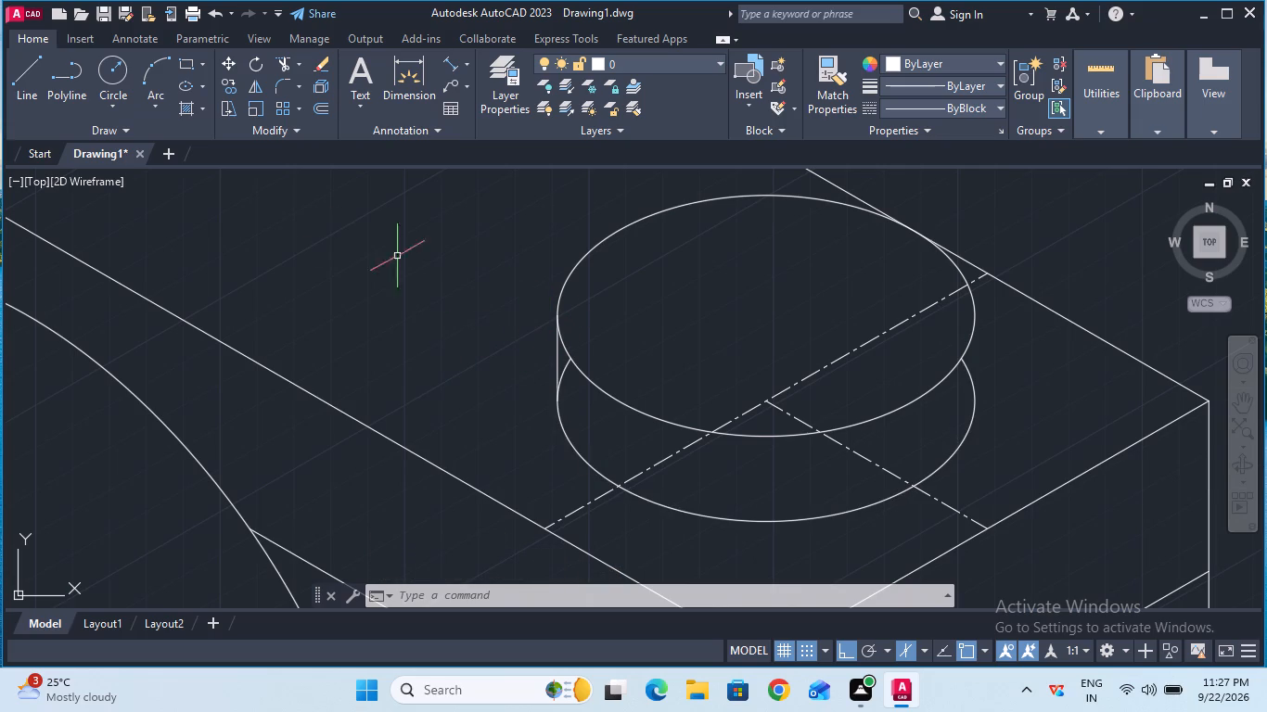
{"action": "left_click", "coordinate": [40, 83]}
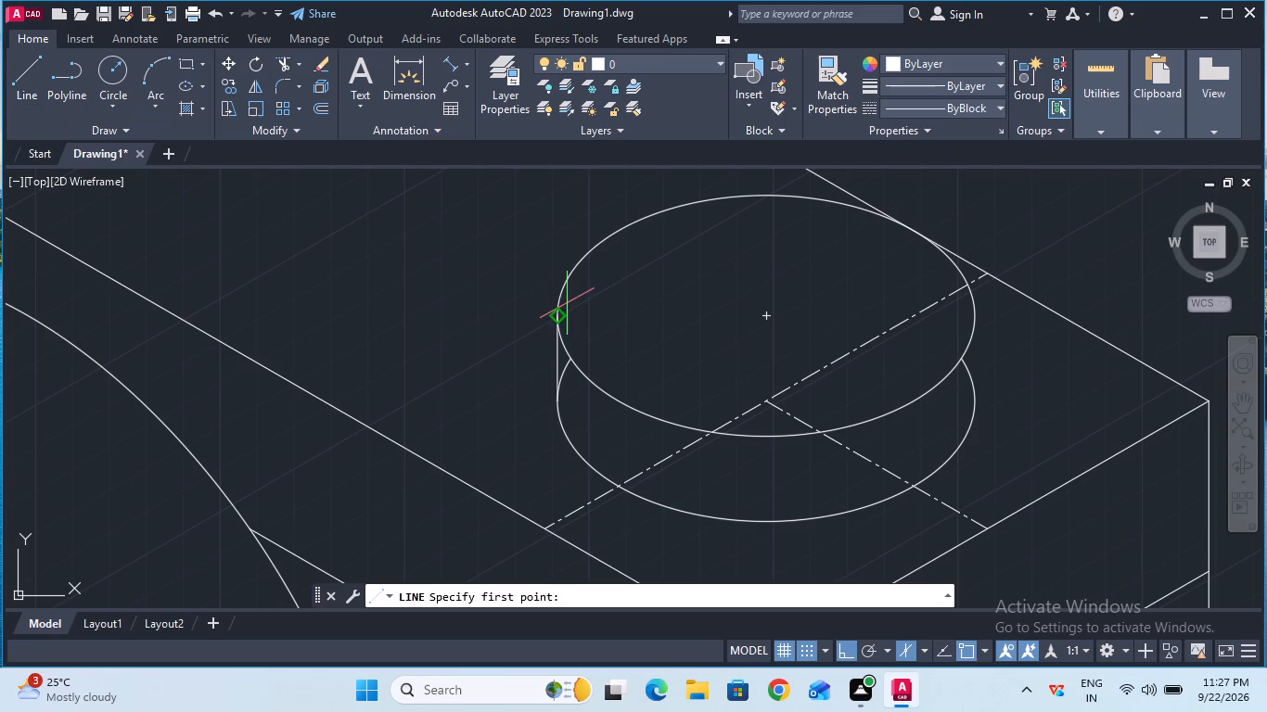
{"action": "left_click", "coordinate": [971, 317]}
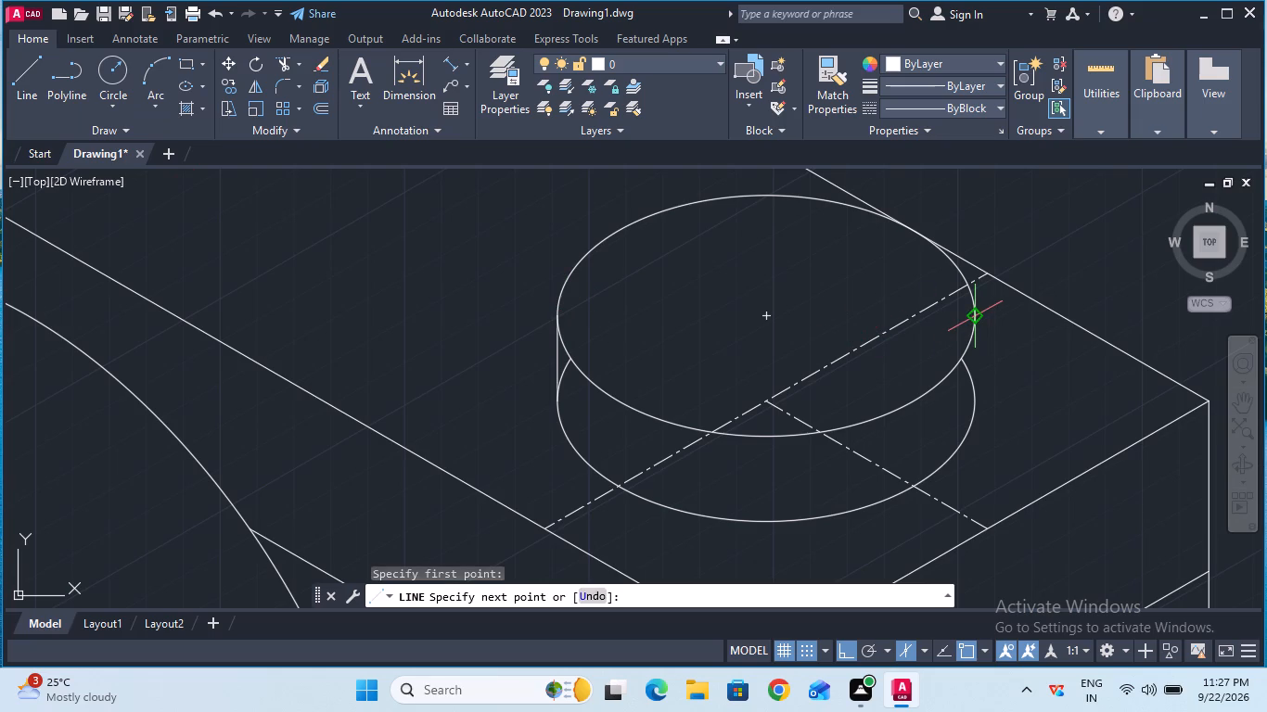
{"action": "left_click", "coordinate": [972, 400]}
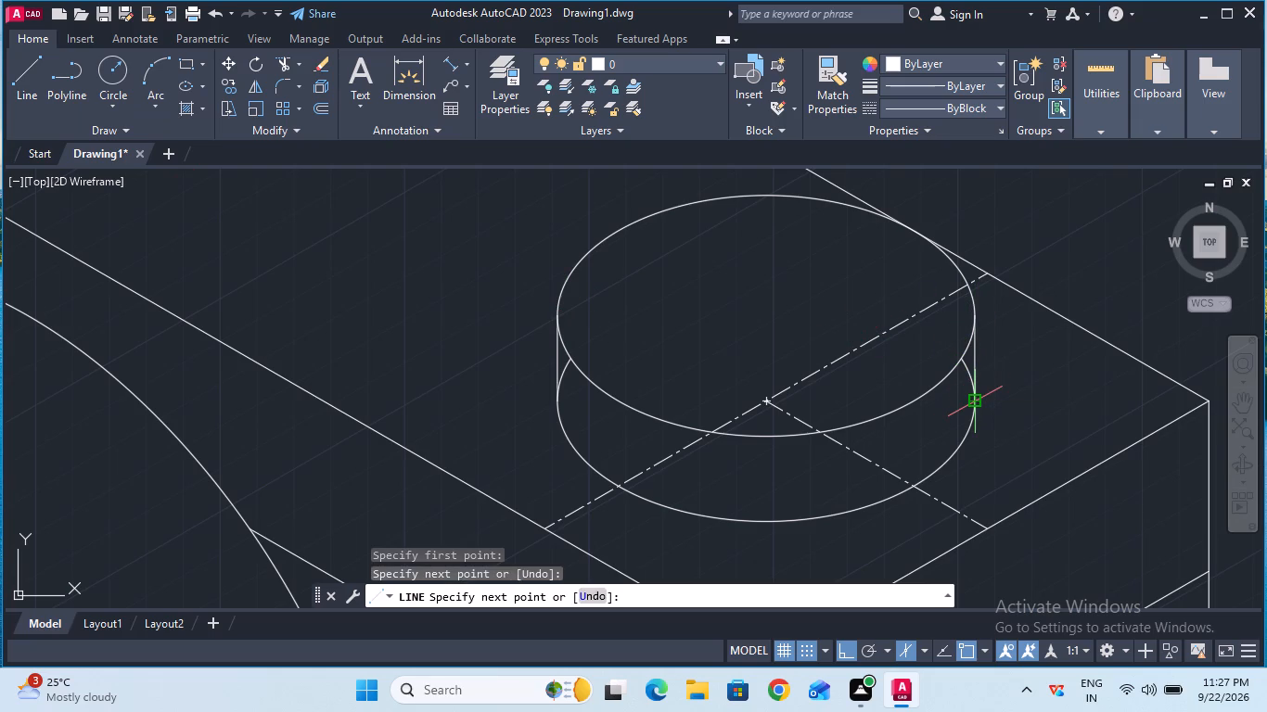
{"action": "key", "text": "Escape"}
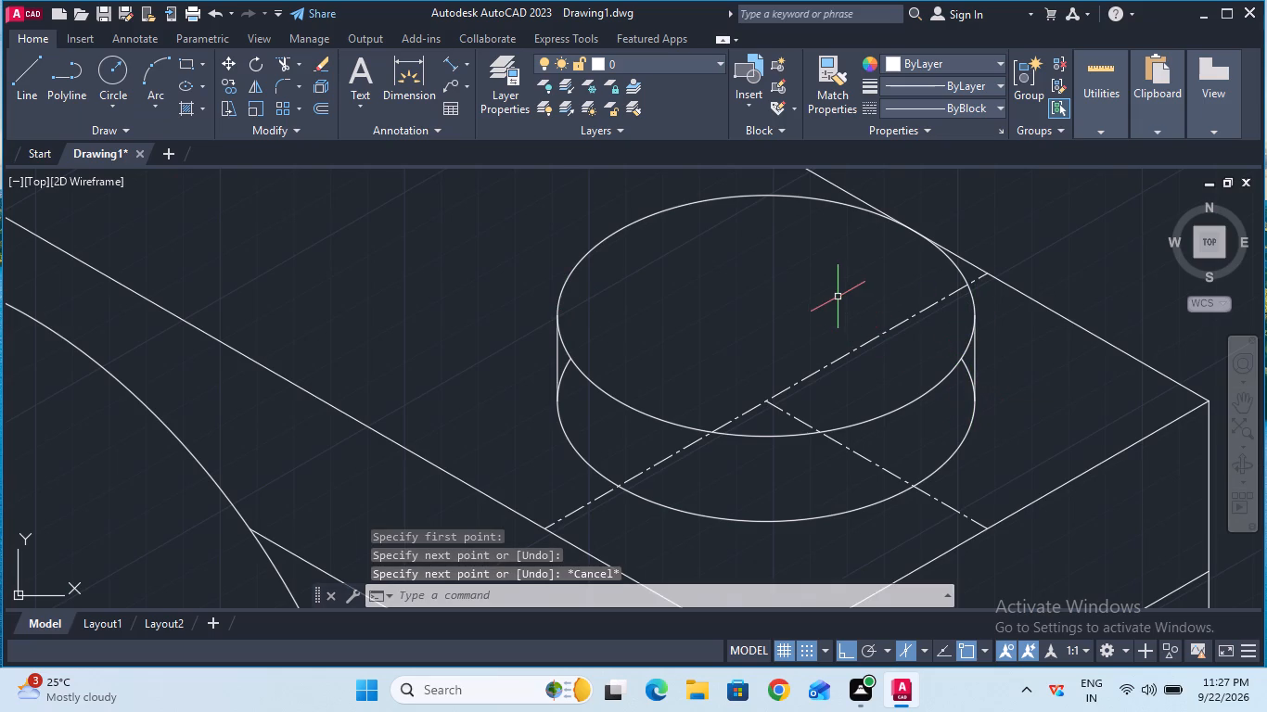
Trim the two leftover arc pieces of the lower isocircle between the upper isocircle and the vertical side lines.
{"action": "left_click", "coordinate": [287, 67]}
{"action": "left_click", "coordinate": [565, 368]}
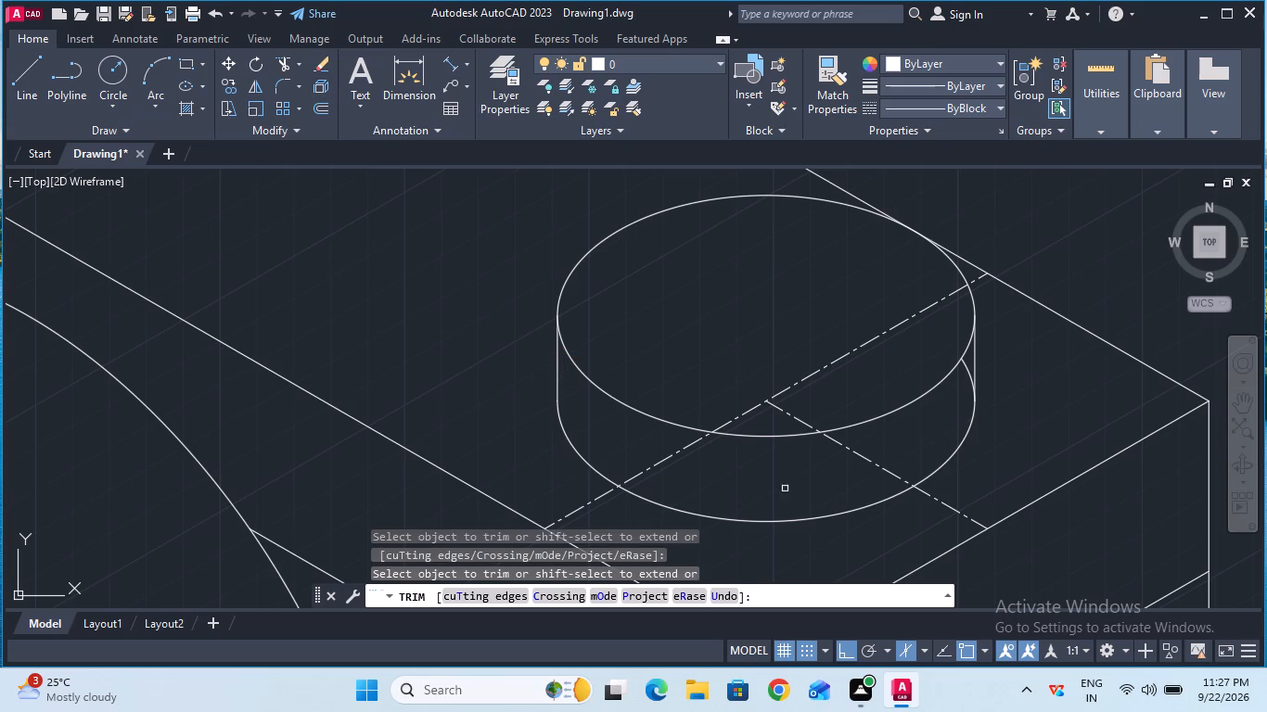
{"action": "left_click", "coordinate": [964, 366]}
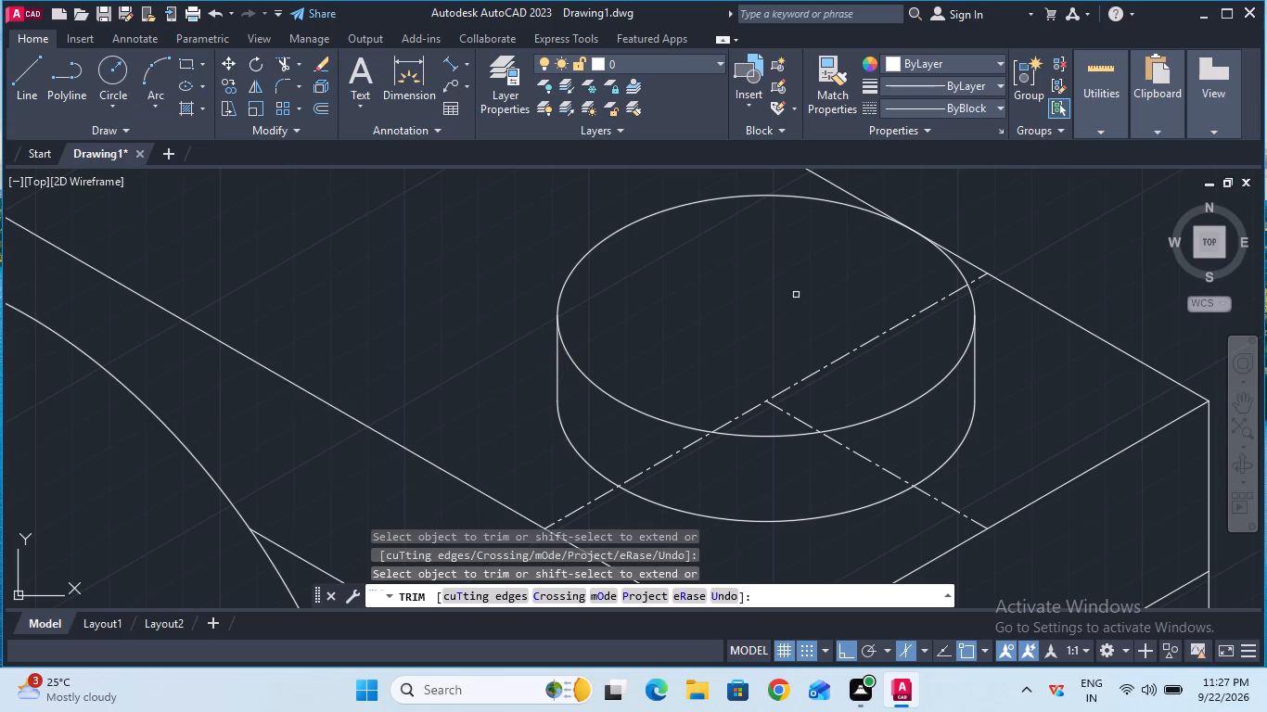
{"action": "key", "text": "Escape"}
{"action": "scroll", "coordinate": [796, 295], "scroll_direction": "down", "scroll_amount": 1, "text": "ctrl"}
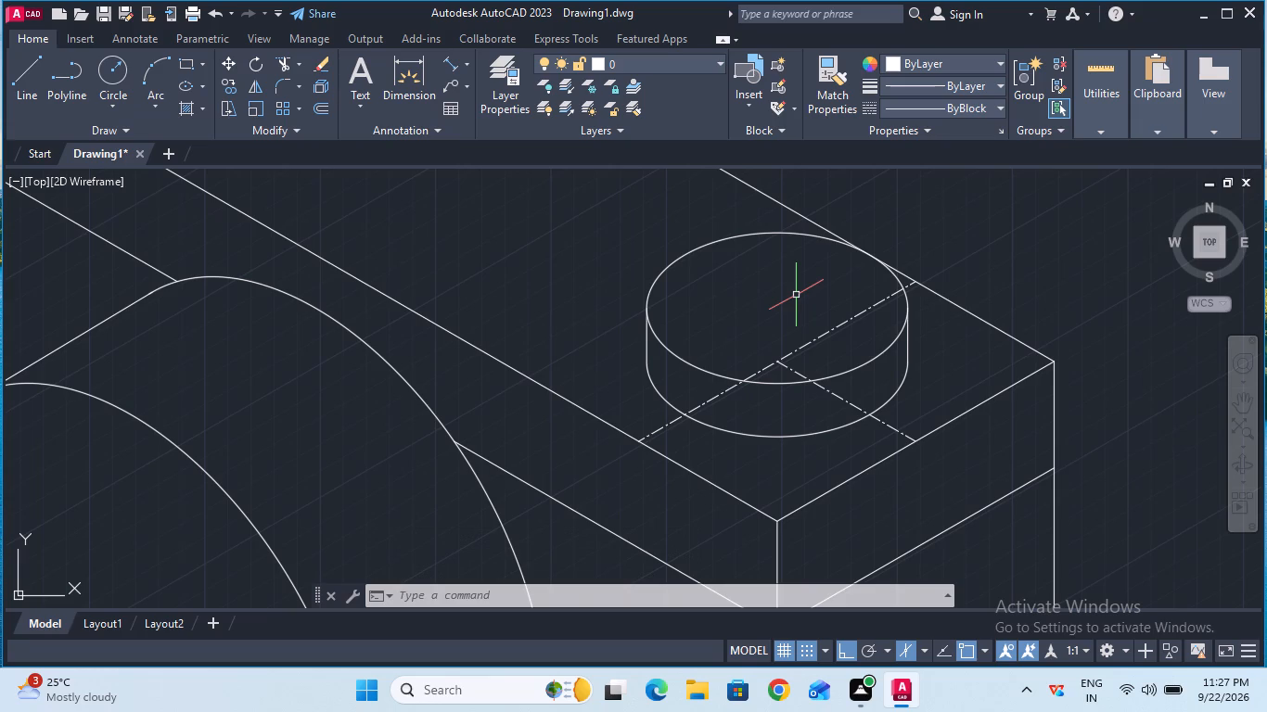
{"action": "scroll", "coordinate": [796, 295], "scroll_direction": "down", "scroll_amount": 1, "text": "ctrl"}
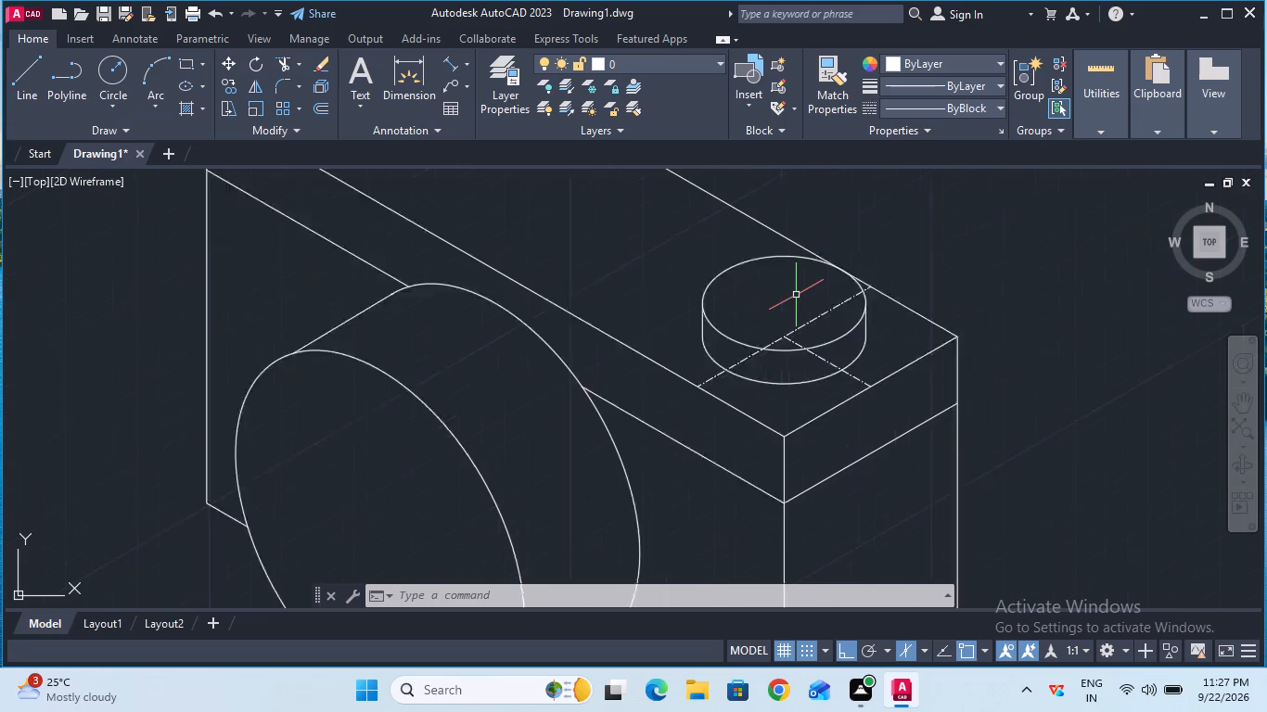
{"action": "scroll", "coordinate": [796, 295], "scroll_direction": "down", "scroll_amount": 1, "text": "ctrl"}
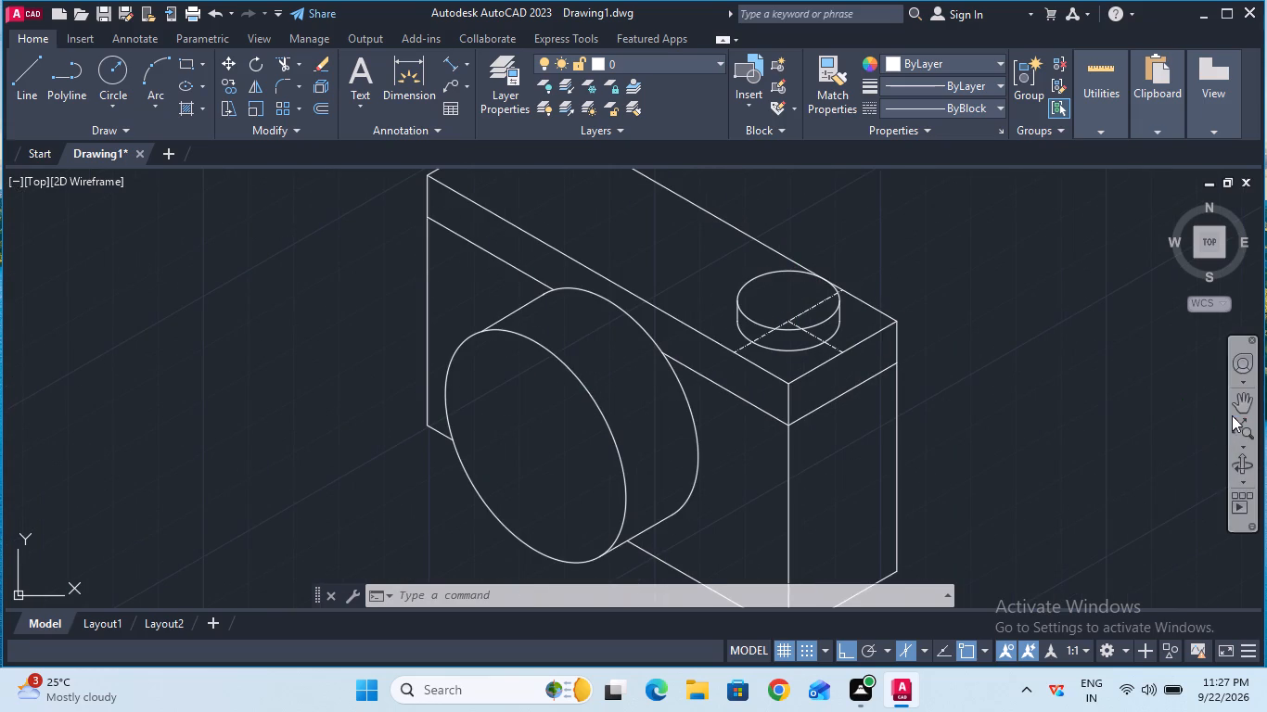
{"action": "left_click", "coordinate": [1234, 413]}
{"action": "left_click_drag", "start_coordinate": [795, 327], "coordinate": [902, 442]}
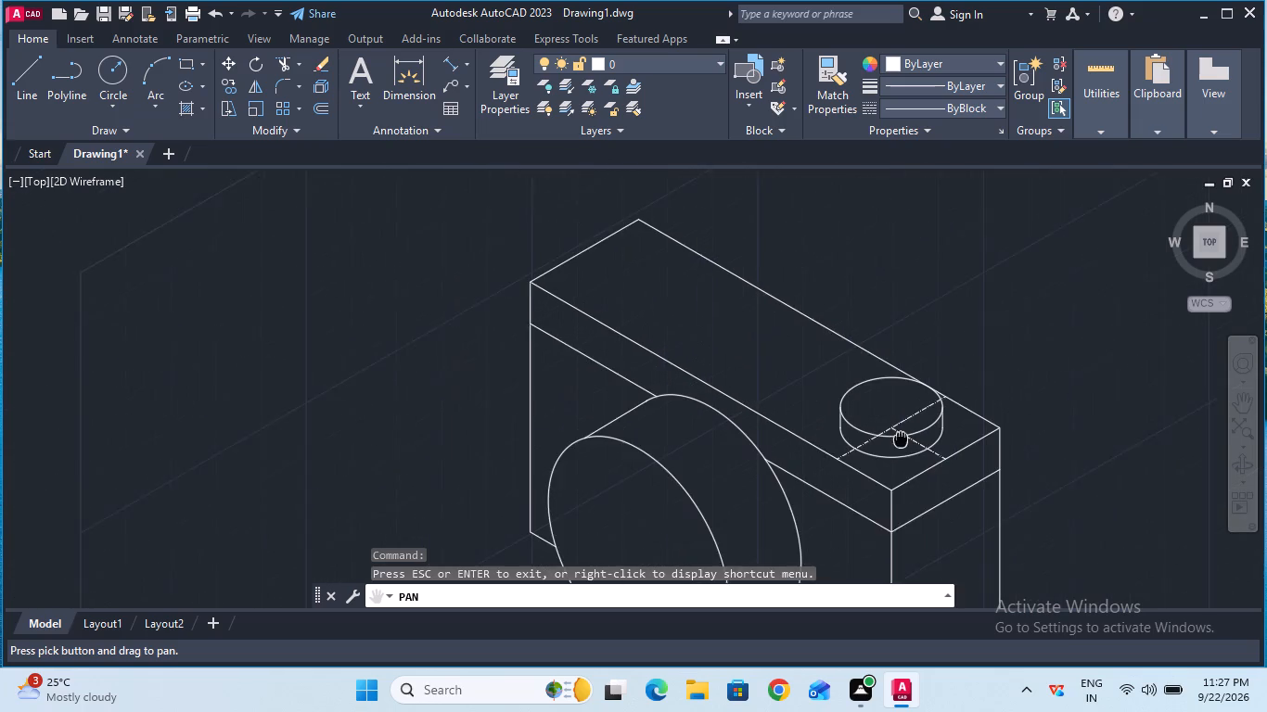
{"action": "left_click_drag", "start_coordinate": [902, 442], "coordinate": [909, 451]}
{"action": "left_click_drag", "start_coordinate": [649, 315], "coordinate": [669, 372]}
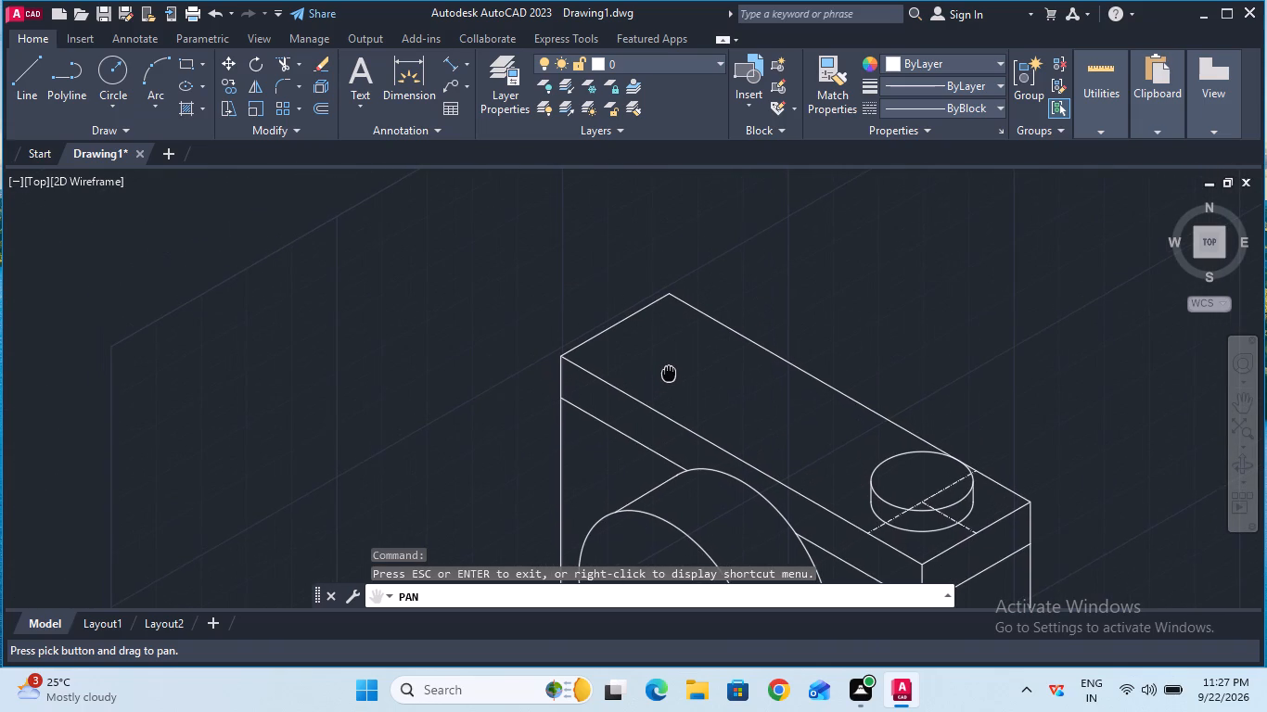
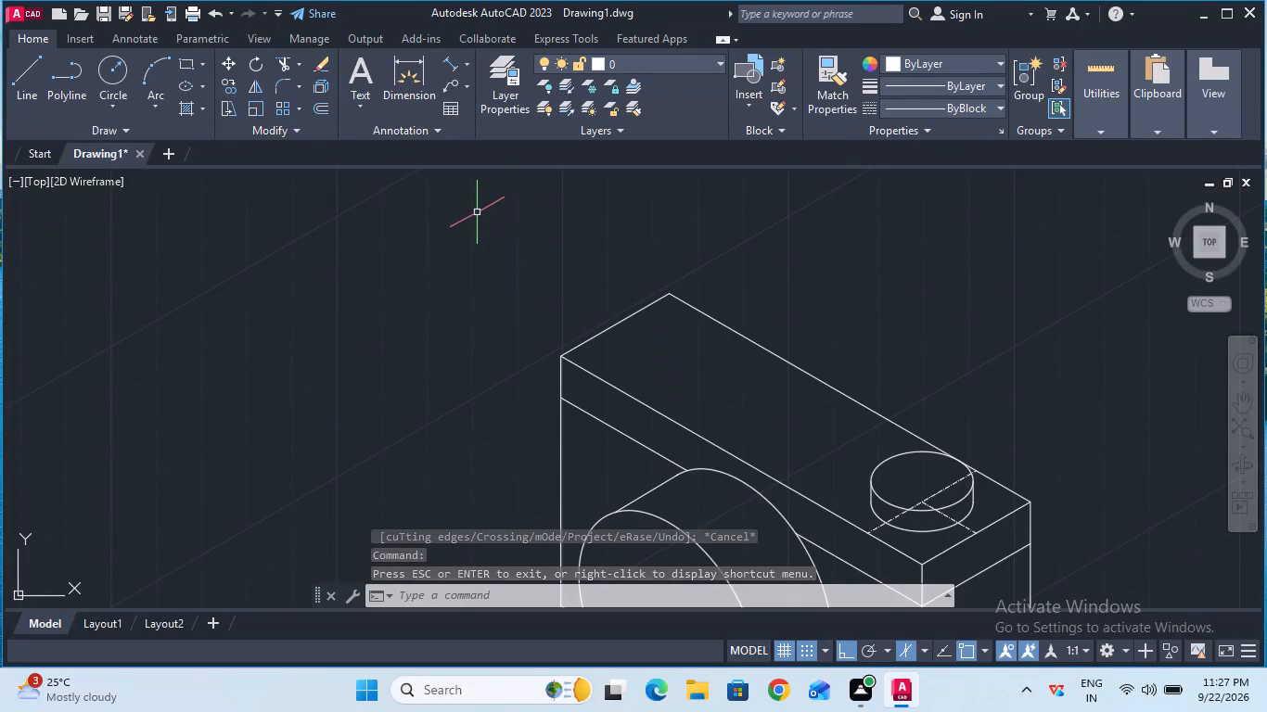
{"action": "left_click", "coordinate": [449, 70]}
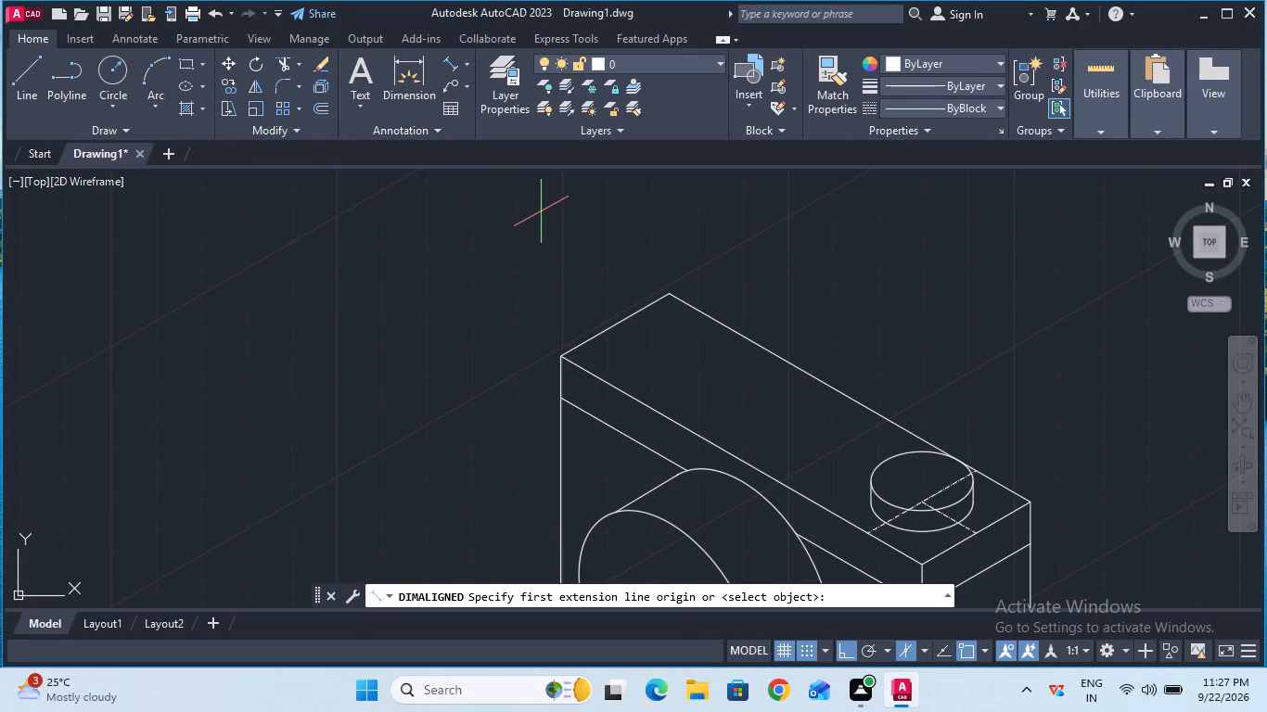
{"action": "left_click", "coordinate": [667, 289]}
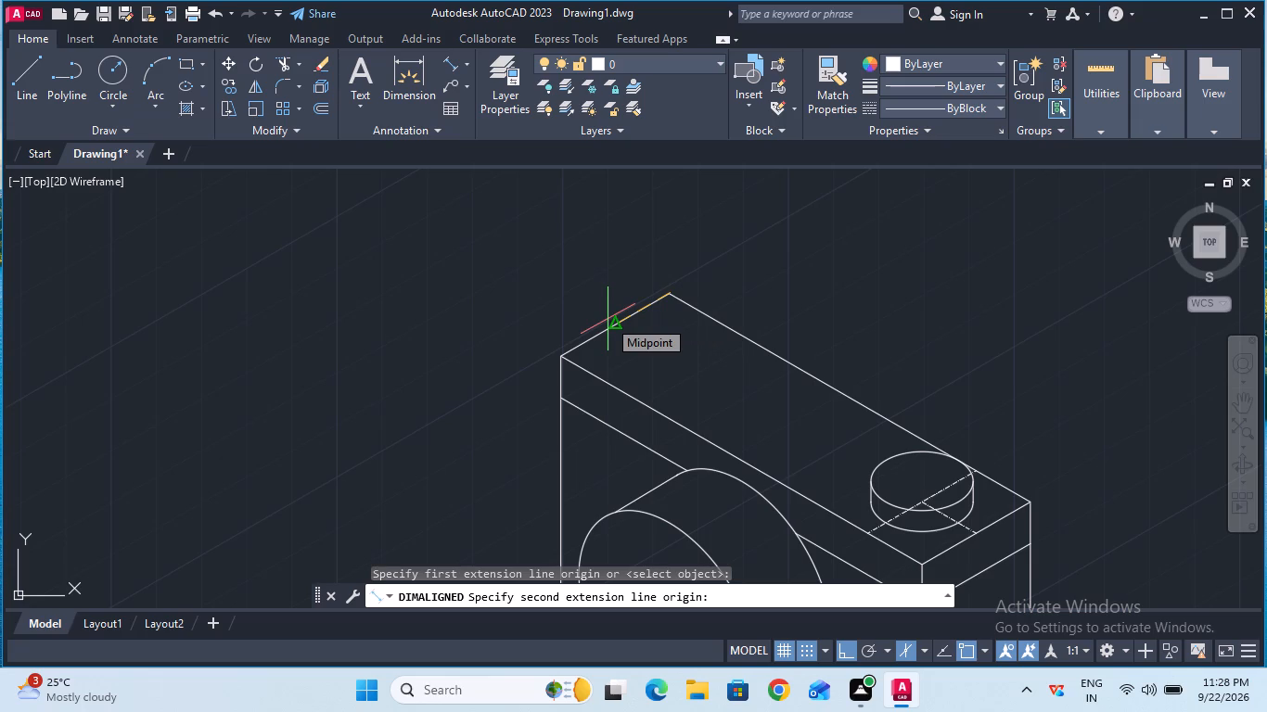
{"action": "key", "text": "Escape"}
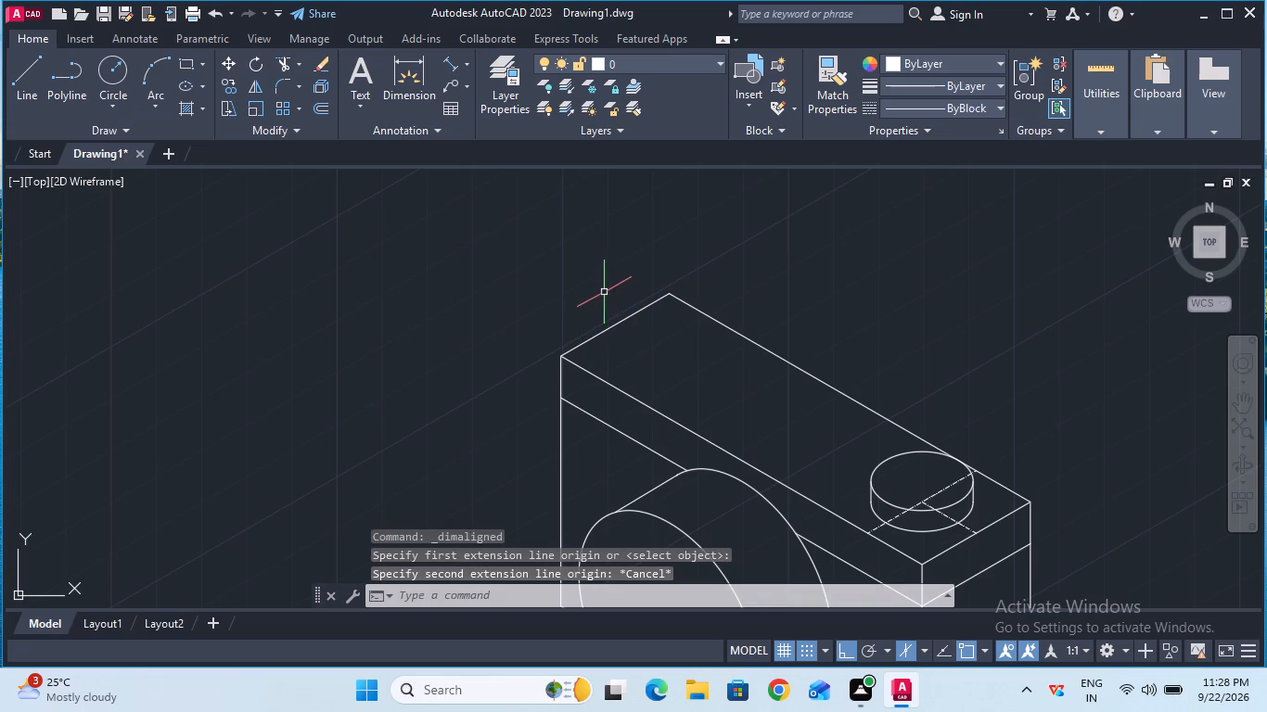
Place a 15 aligned dimension from the block's rear top corner along the long back edge of the top face.
{"action": "left_click", "coordinate": [445, 61]}
{"action": "left_click", "coordinate": [665, 289]}
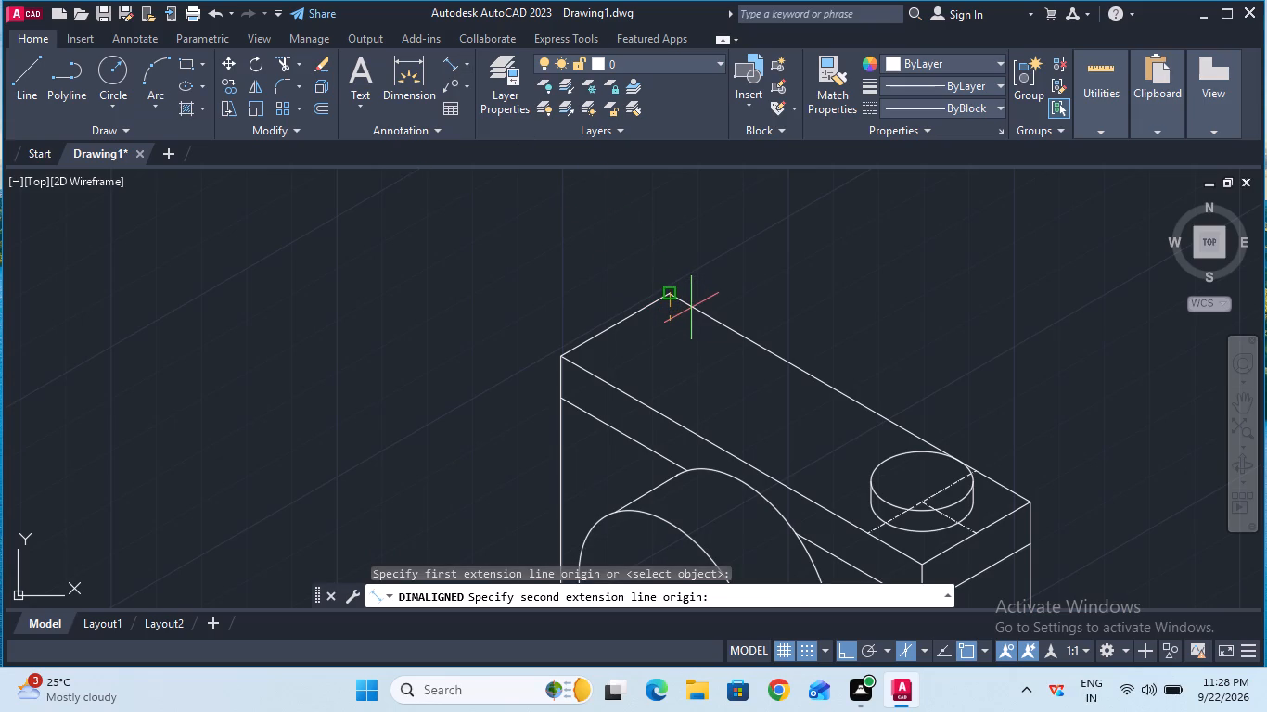
{"action": "key", "text": "F5"}
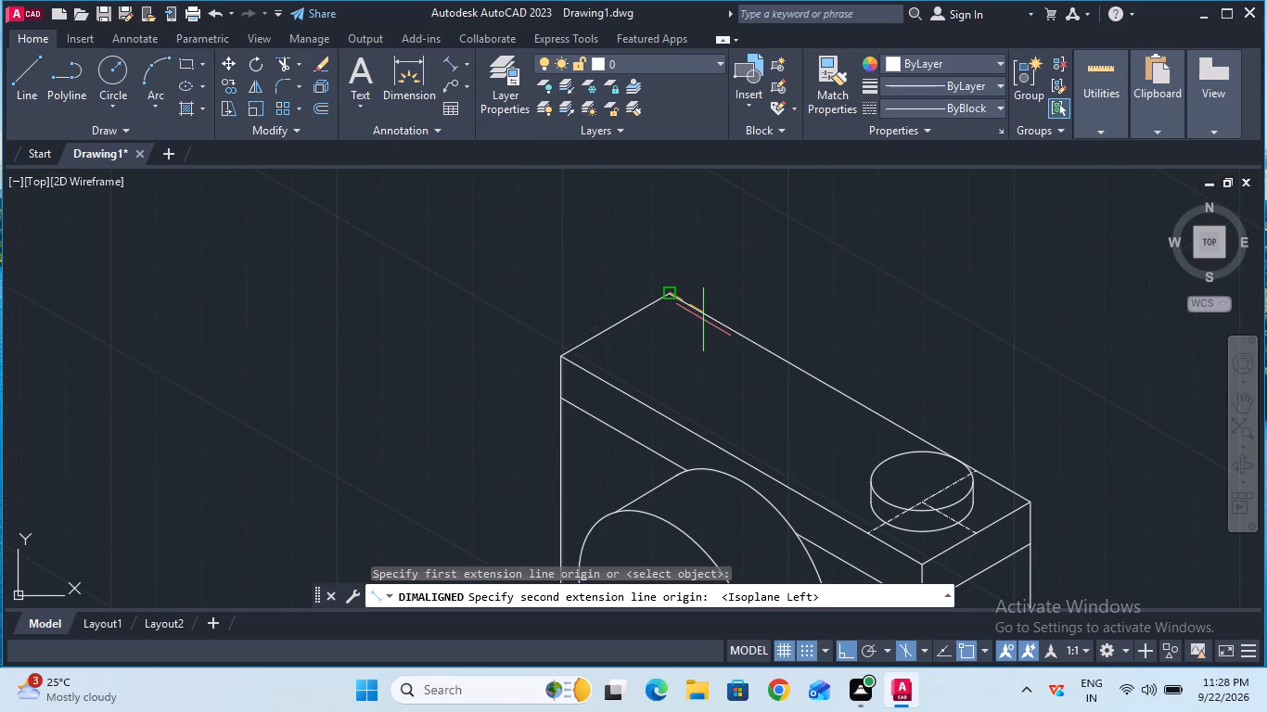
{"action": "type", "text": "15"}
{"action": "key", "text": "Return"}
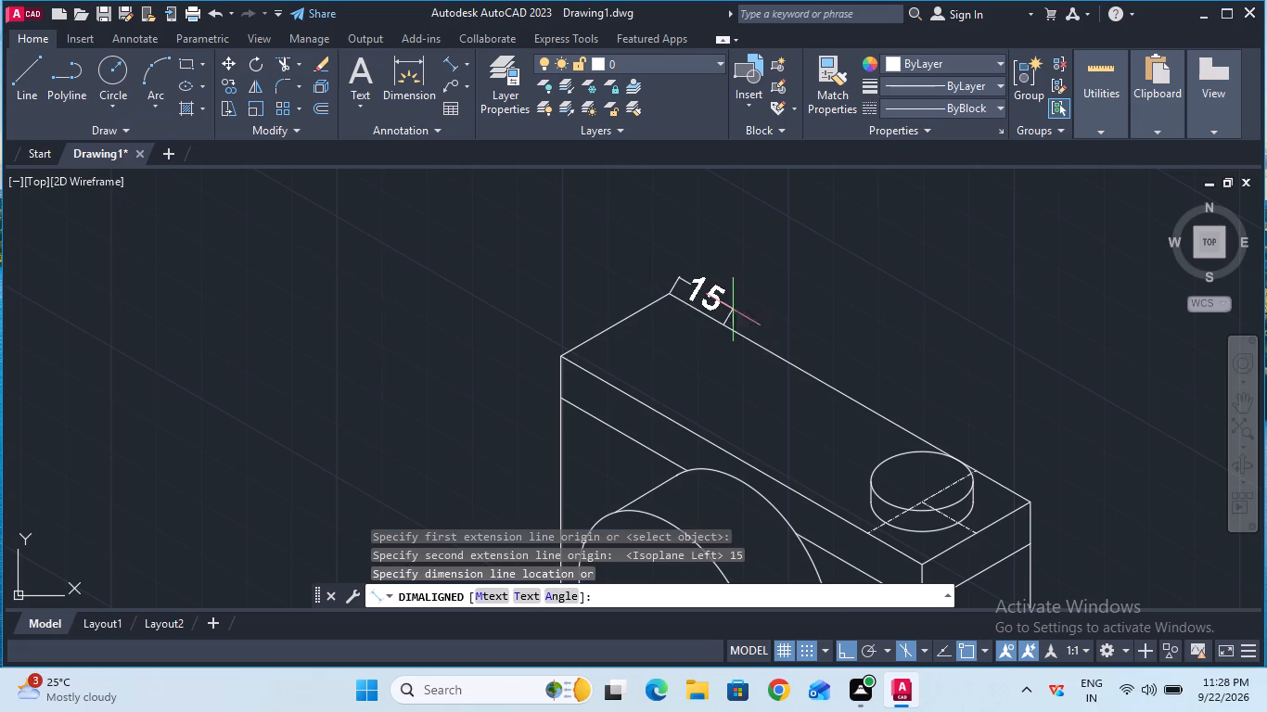
{"action": "left_click", "coordinate": [746, 296]}
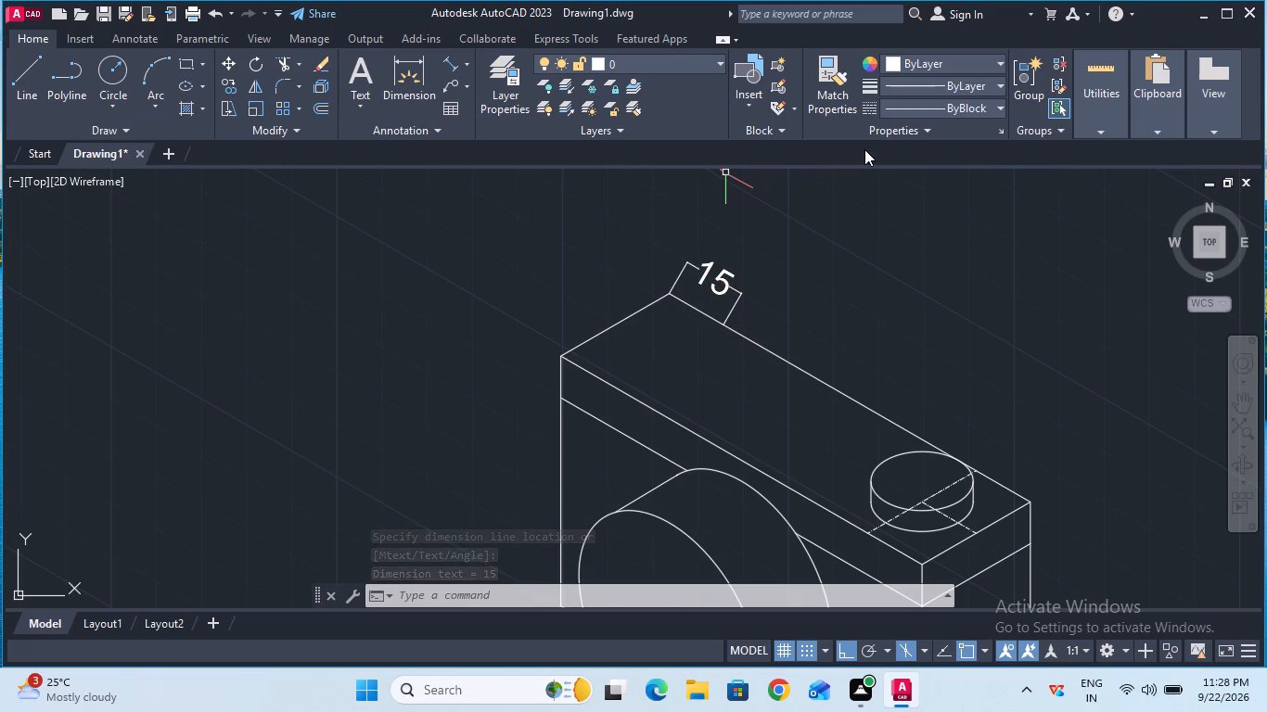
With the CENTER linetype, draw a line from the 15 dimension's edge point 20 across the top face, parallel to the short edge.
{"action": "left_click", "coordinate": [904, 107]}
{"action": "left_click", "coordinate": [915, 176]}
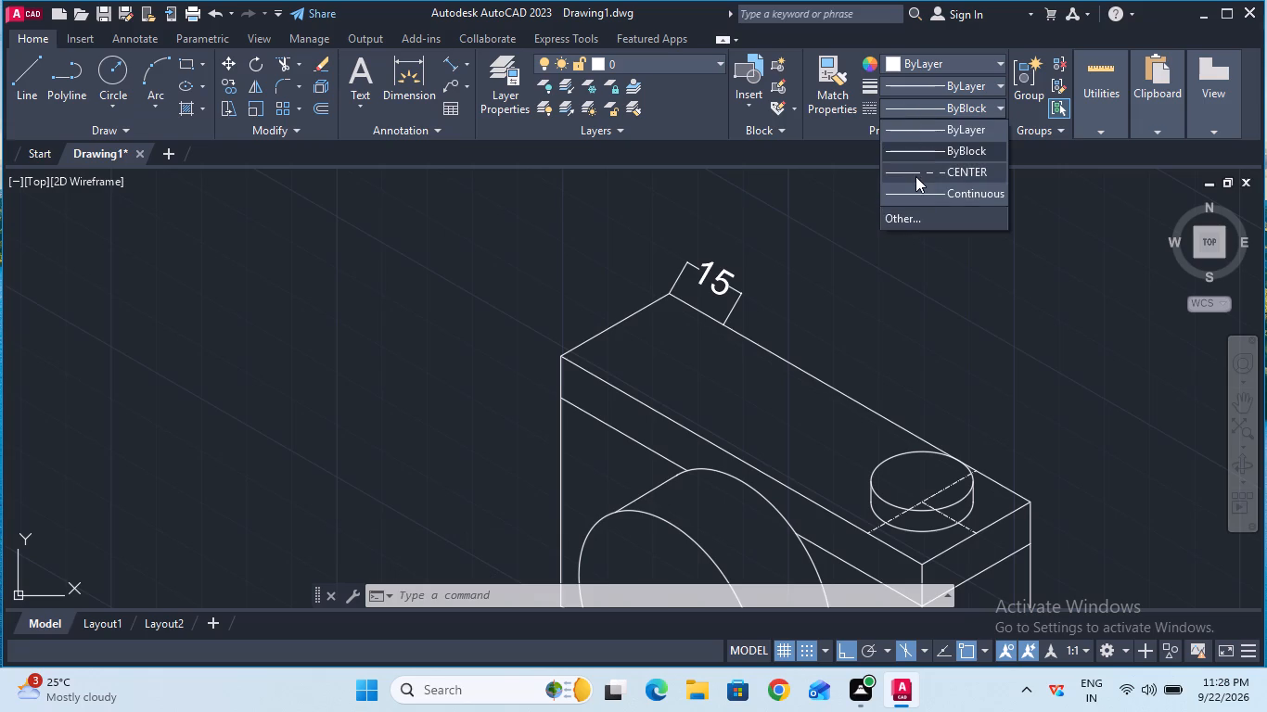
{"action": "left_click", "coordinate": [31, 70]}
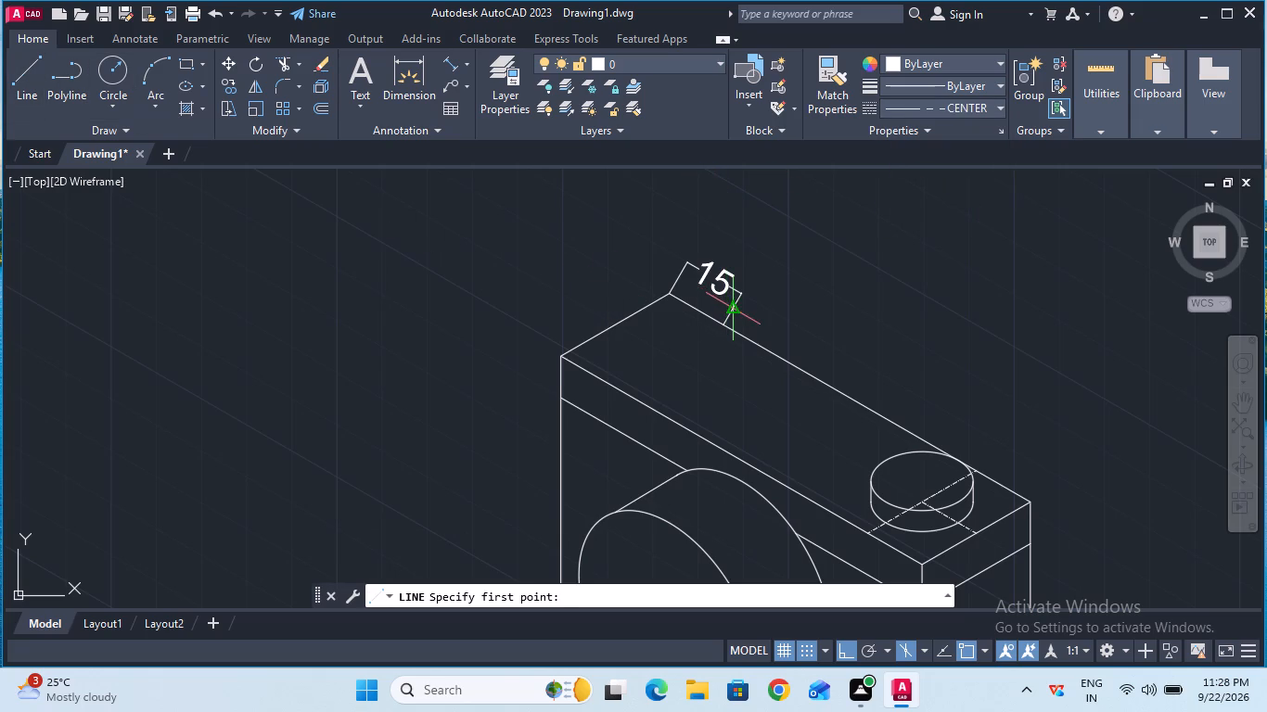
{"action": "left_click", "coordinate": [729, 310]}
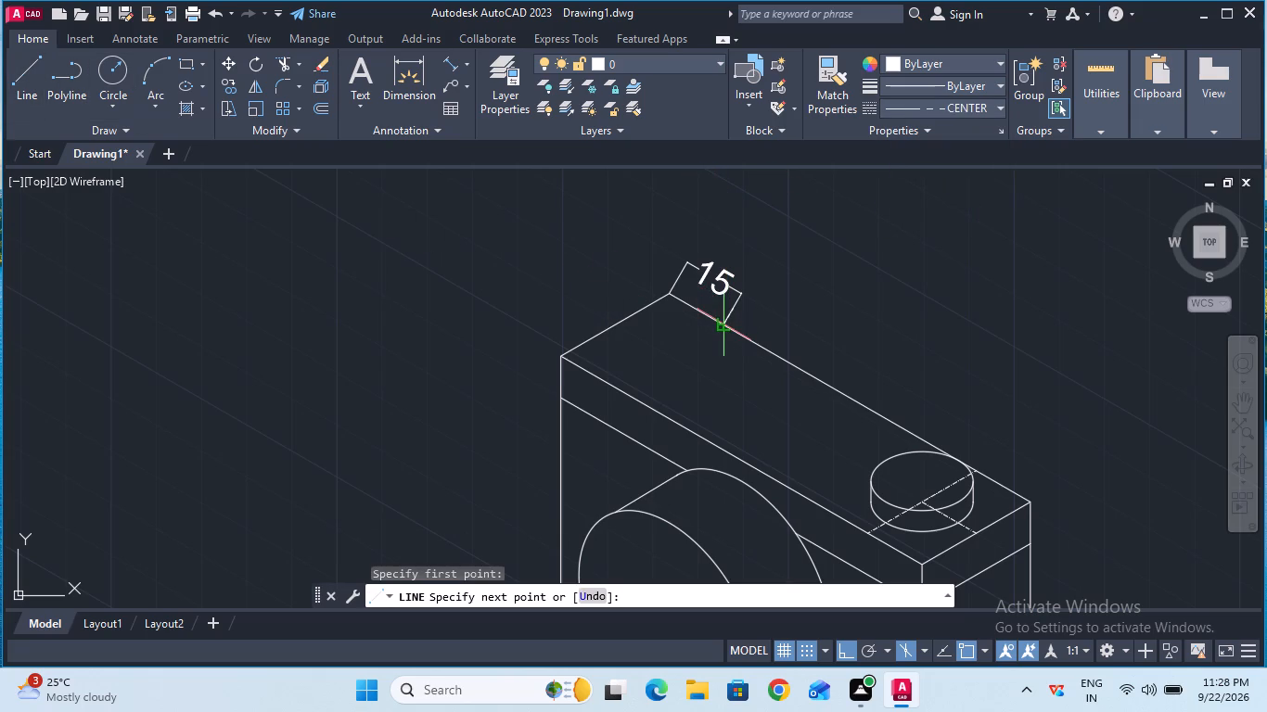
{"action": "key", "text": "F8"}
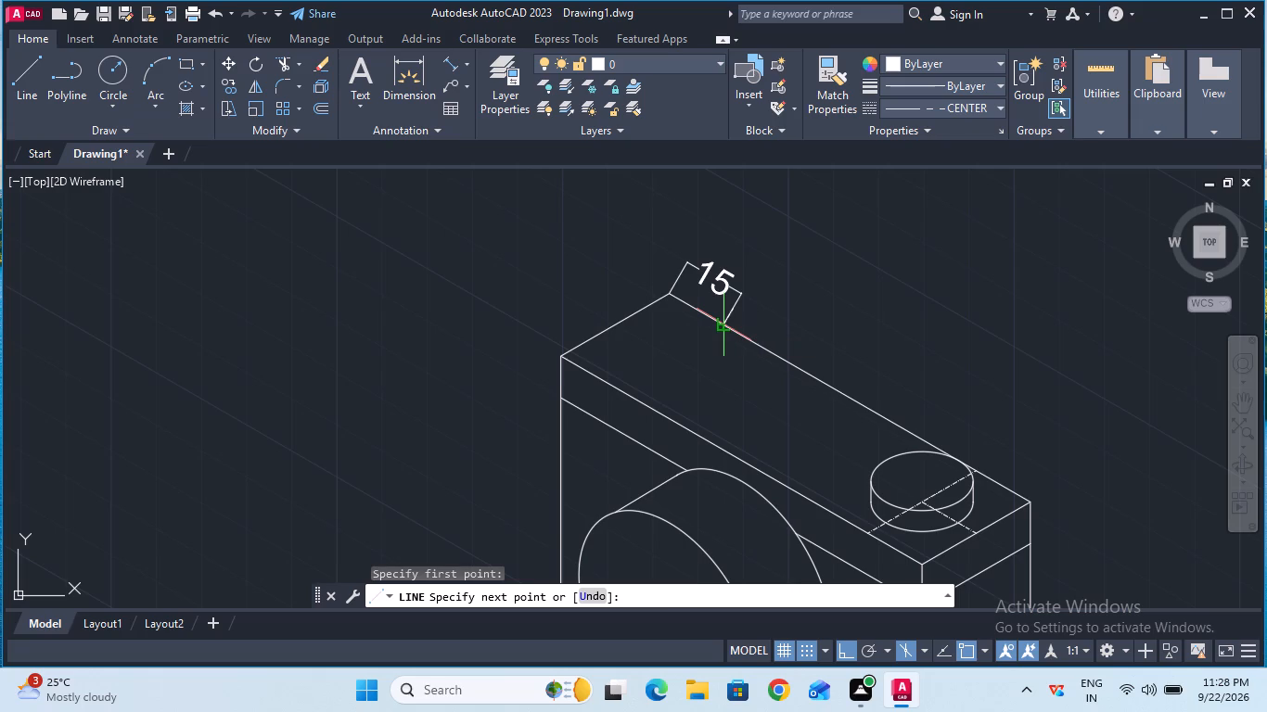
{"action": "left_click", "coordinate": [720, 320]}
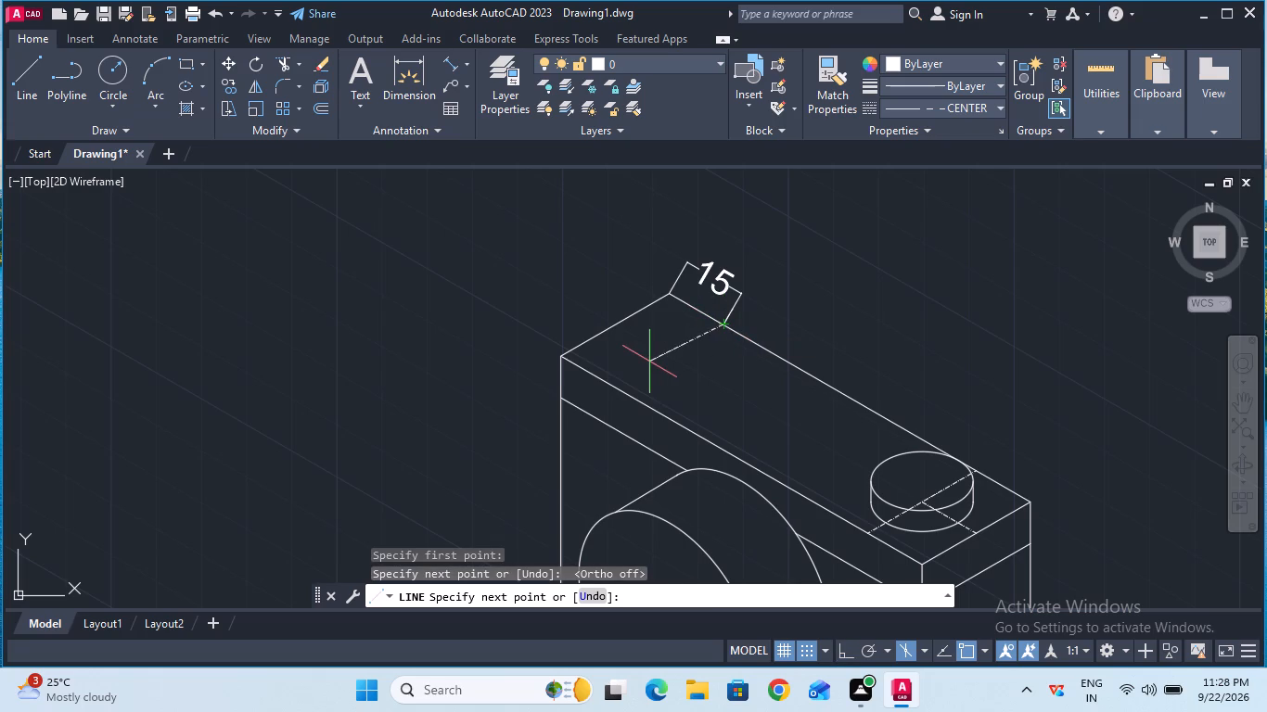
{"action": "key", "text": "F8"}
{"action": "key", "text": "F5"}
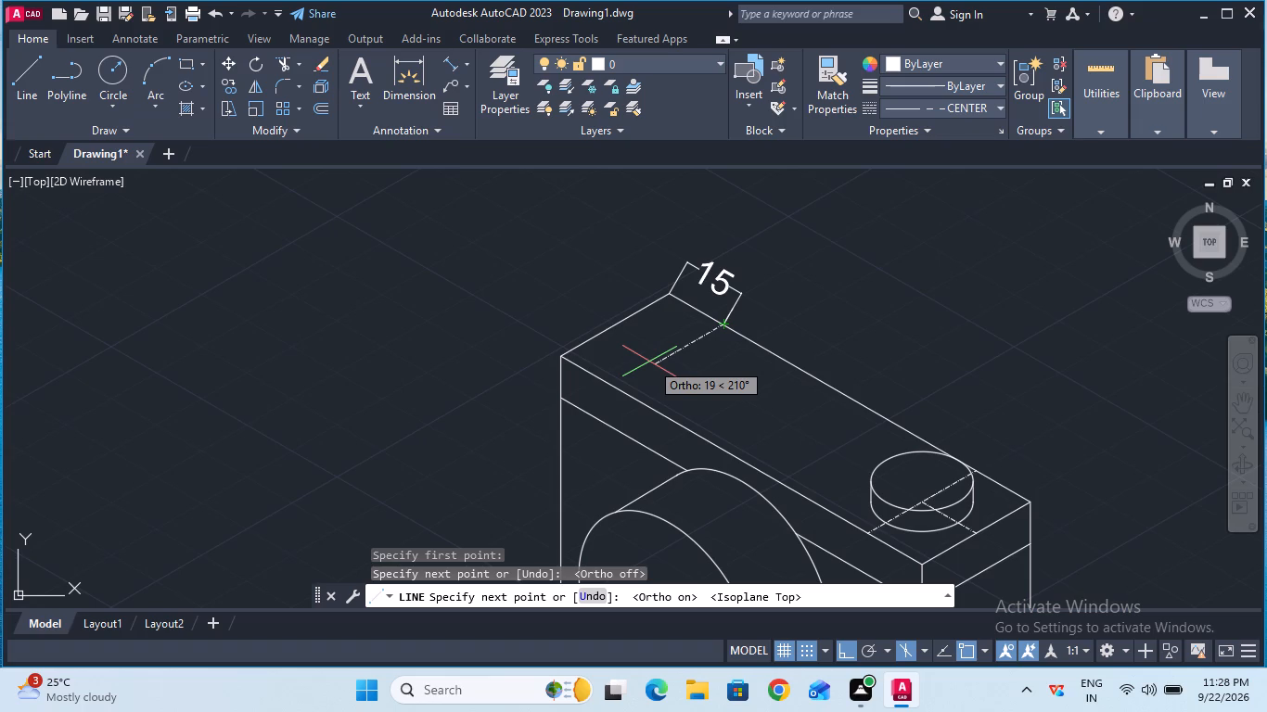
{"action": "type", "text": "20"}
{"action": "key", "text": "Return"}
{"action": "key", "text": "Escape"}
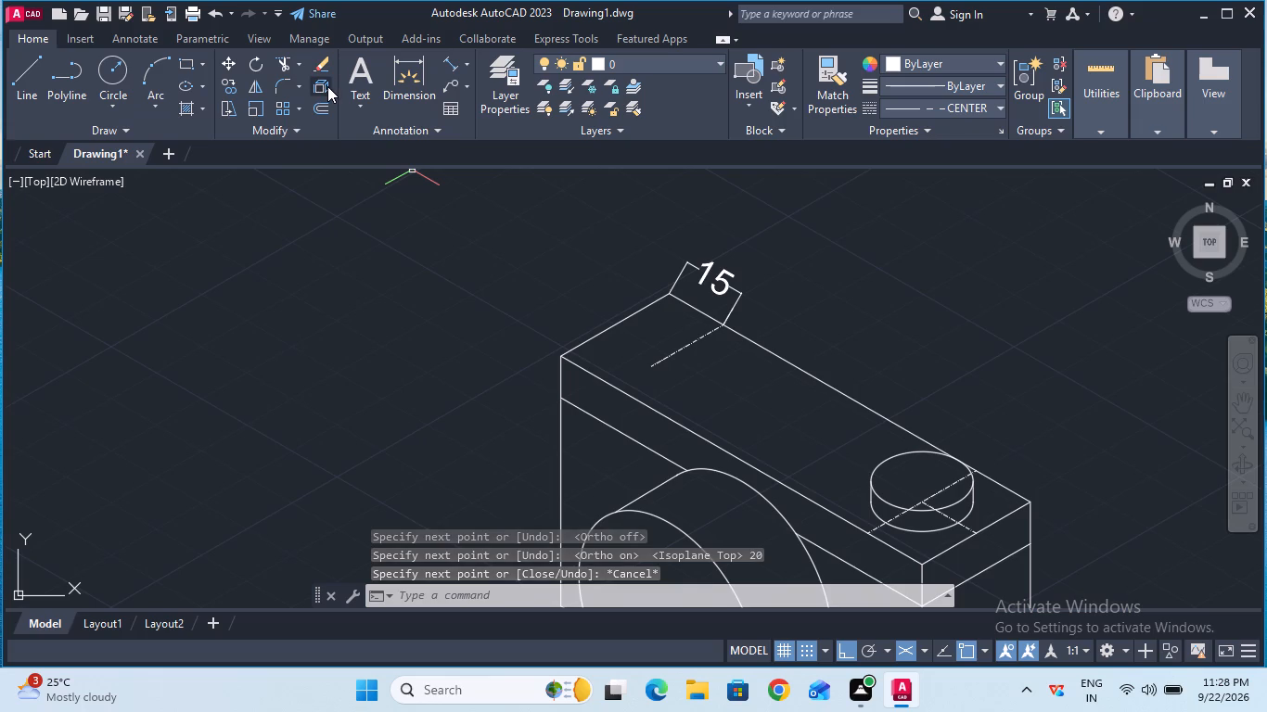
Extend the new centre line across the top face to the front top edge.
{"action": "left_click", "coordinate": [297, 68]}
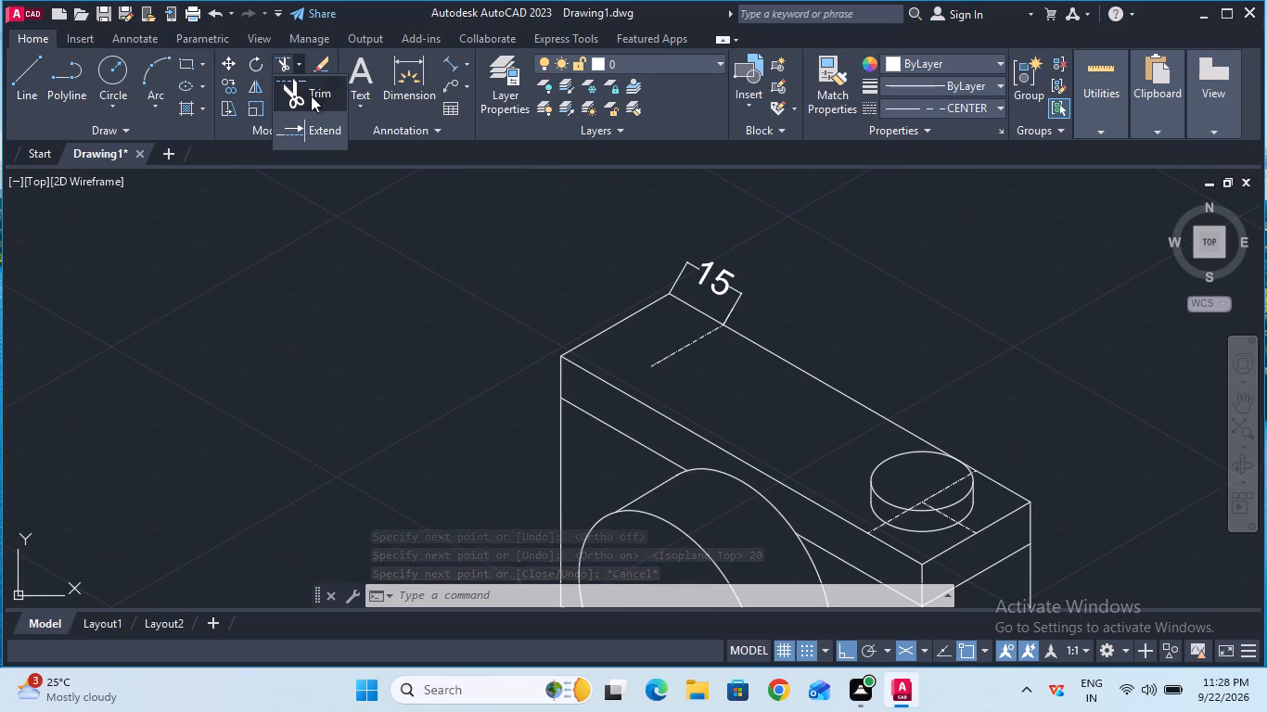
{"action": "left_click", "coordinate": [322, 125]}
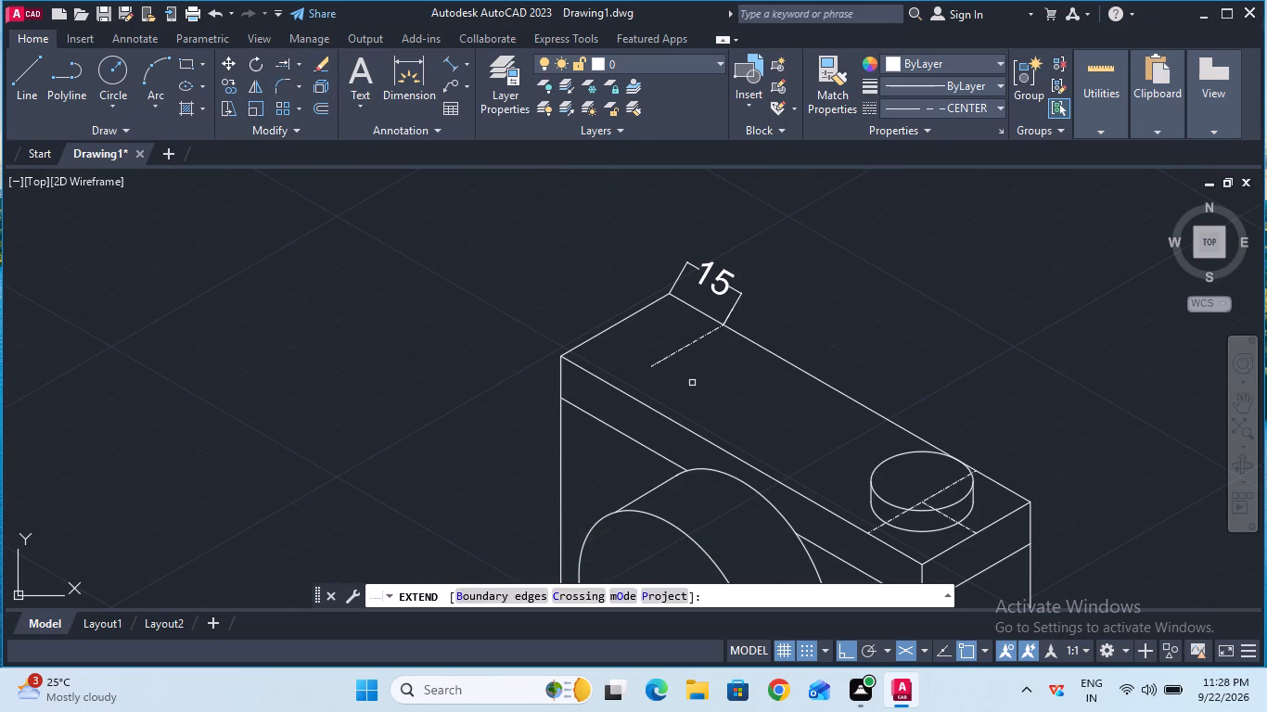
{"action": "left_click", "coordinate": [667, 353]}
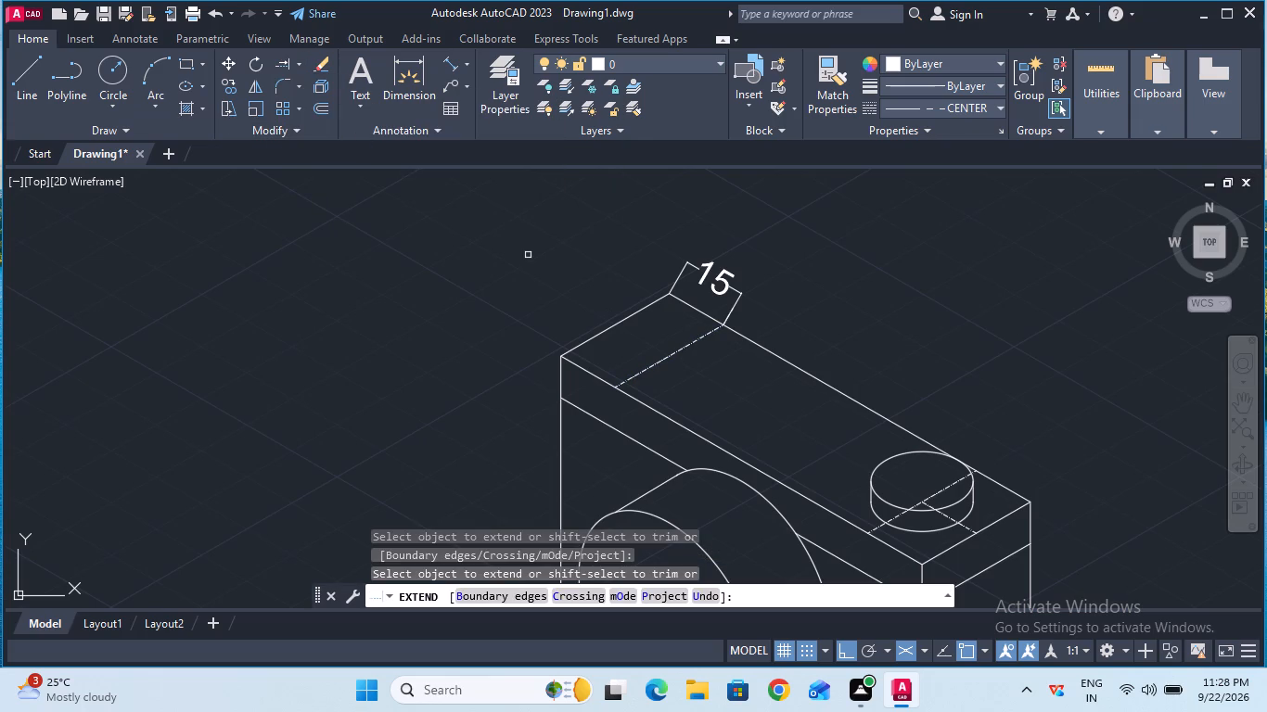
{"action": "key", "text": "Escape"}
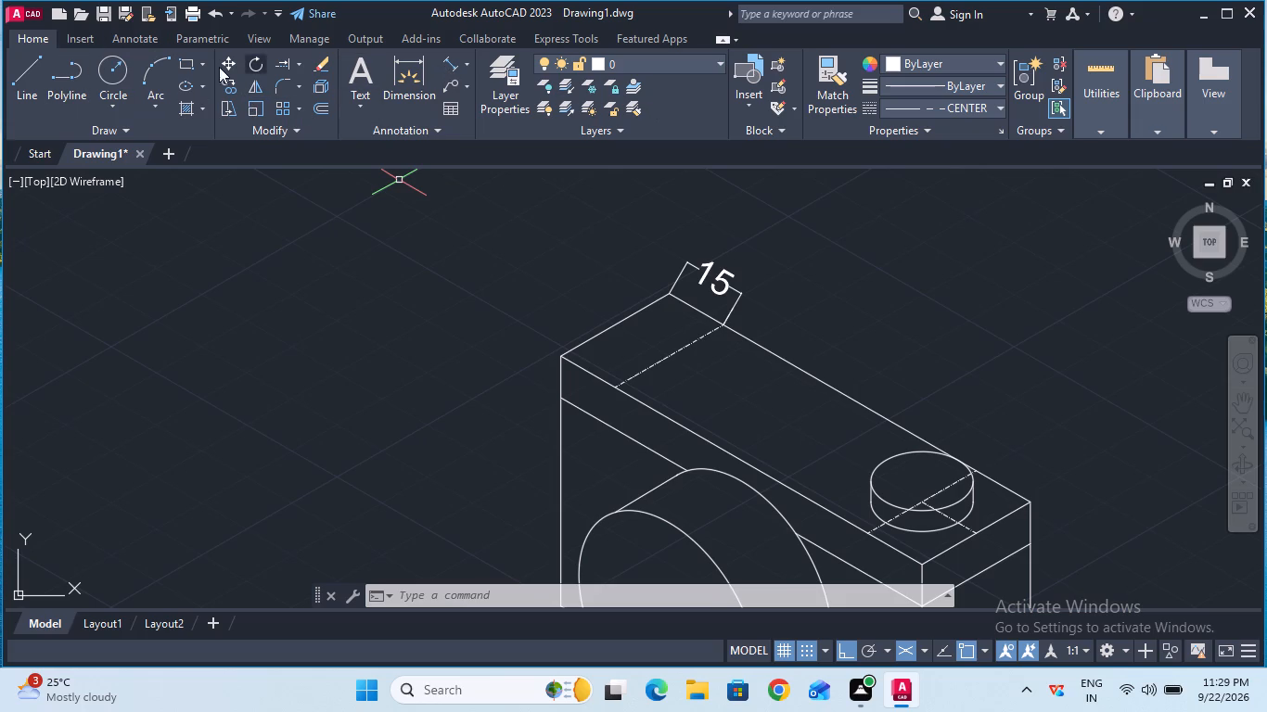
Draw a 15 long centre line from the midpoint of the top face's short edge to the middle of the crossing centre line.
{"action": "left_click", "coordinate": [36, 86]}
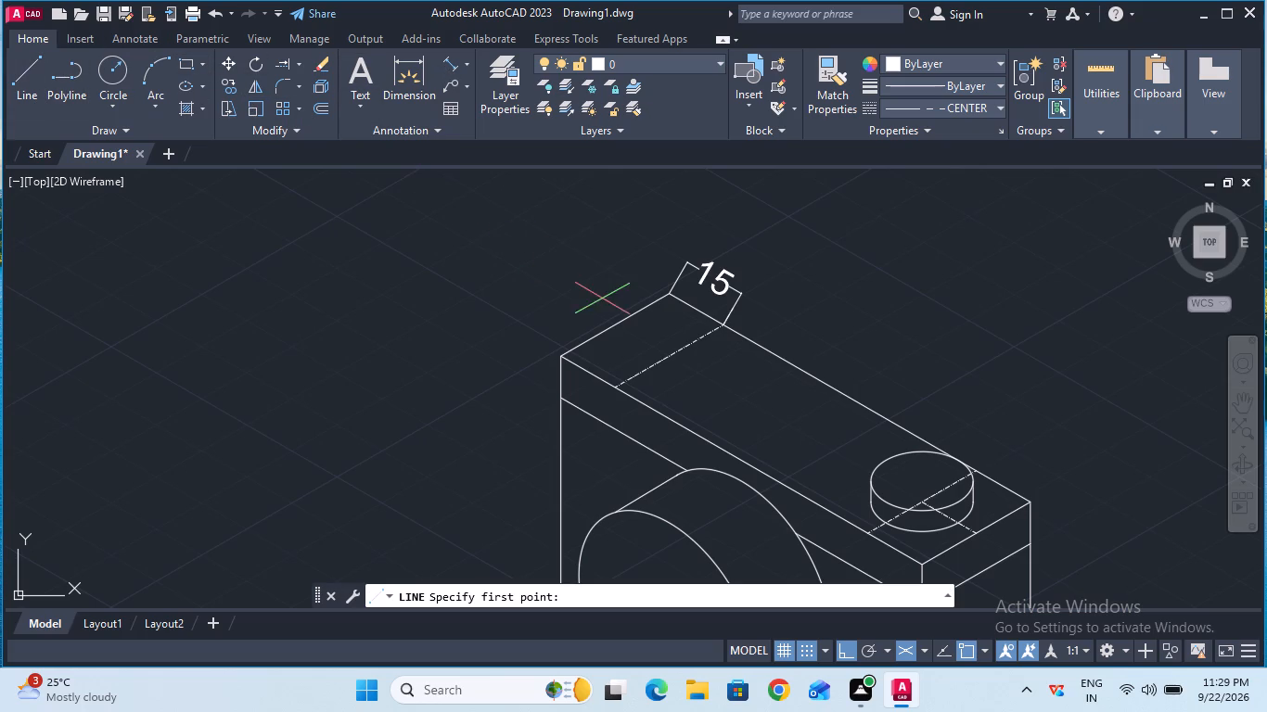
{"action": "left_click", "coordinate": [620, 326]}
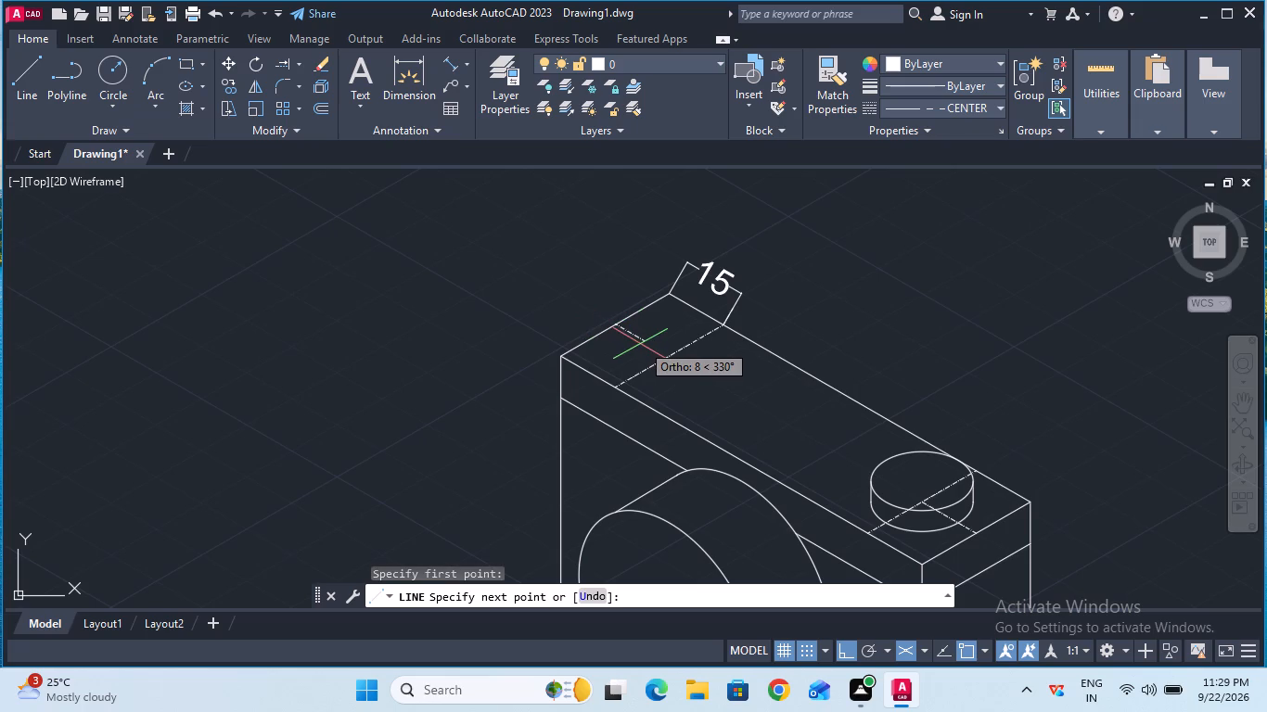
{"action": "key", "text": "1"}
{"action": "key", "text": "5"}
{"action": "key", "text": "Return"}
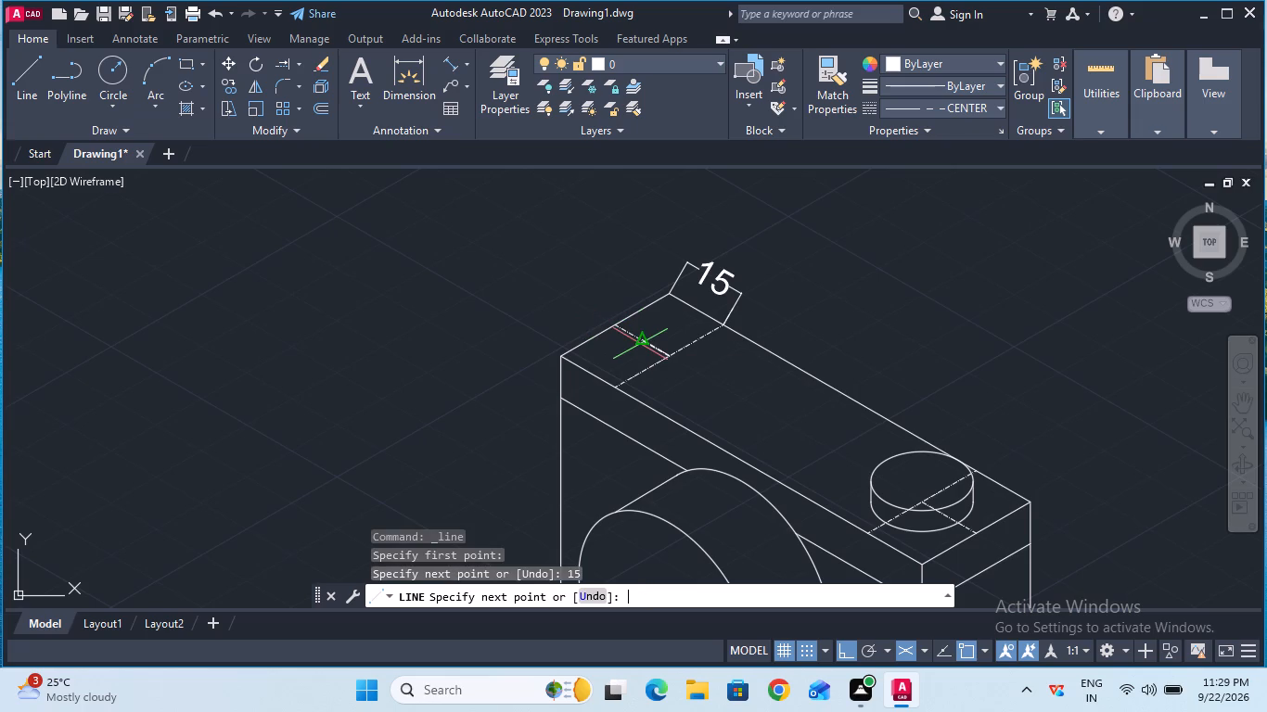
{"action": "key", "text": "Escape"}
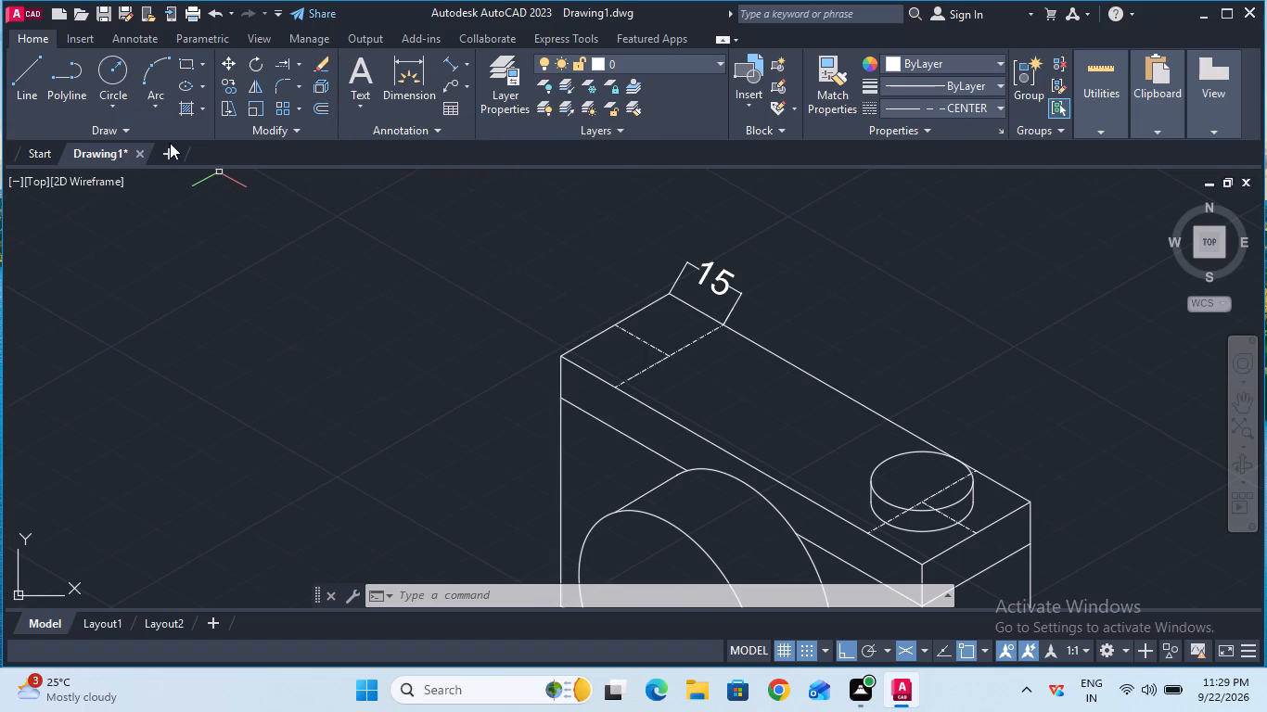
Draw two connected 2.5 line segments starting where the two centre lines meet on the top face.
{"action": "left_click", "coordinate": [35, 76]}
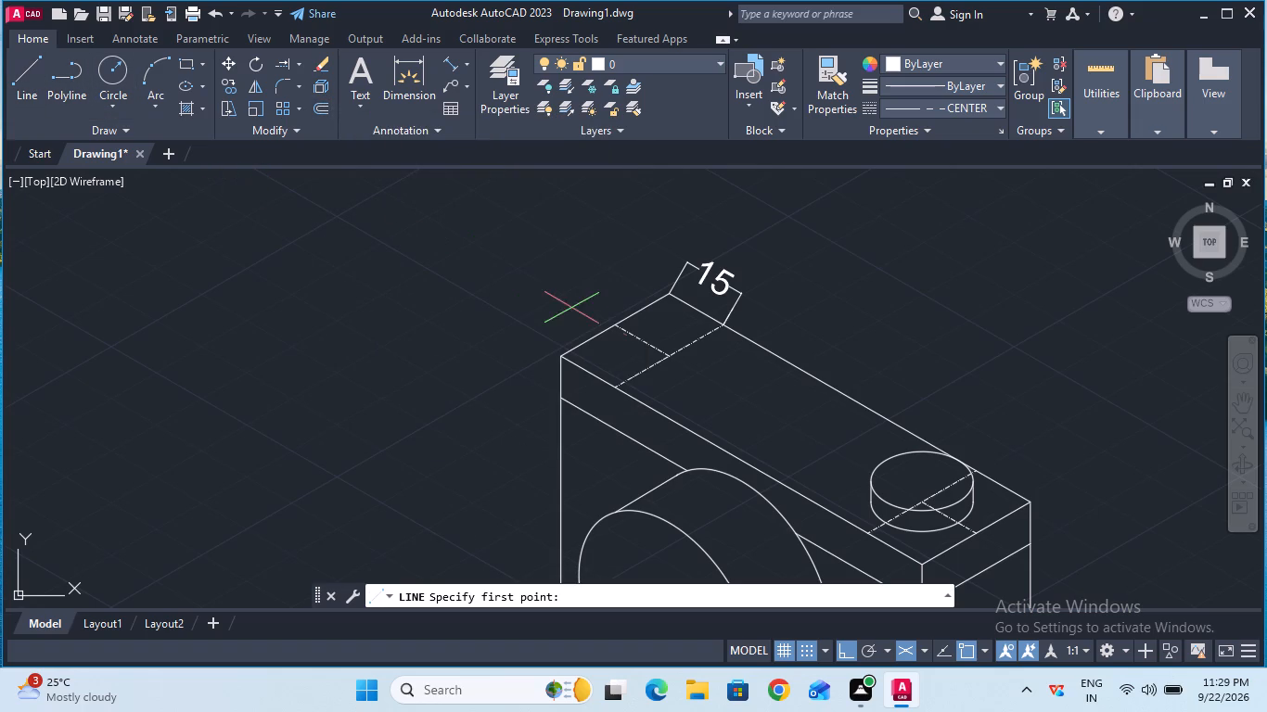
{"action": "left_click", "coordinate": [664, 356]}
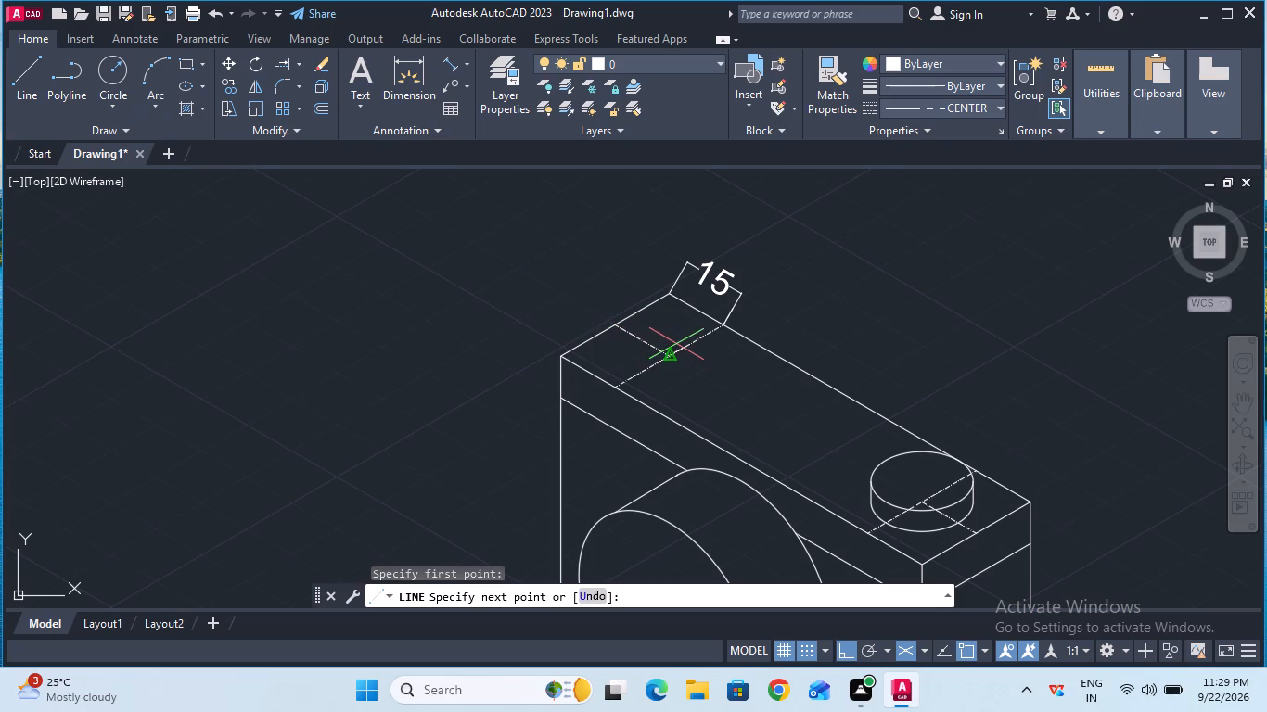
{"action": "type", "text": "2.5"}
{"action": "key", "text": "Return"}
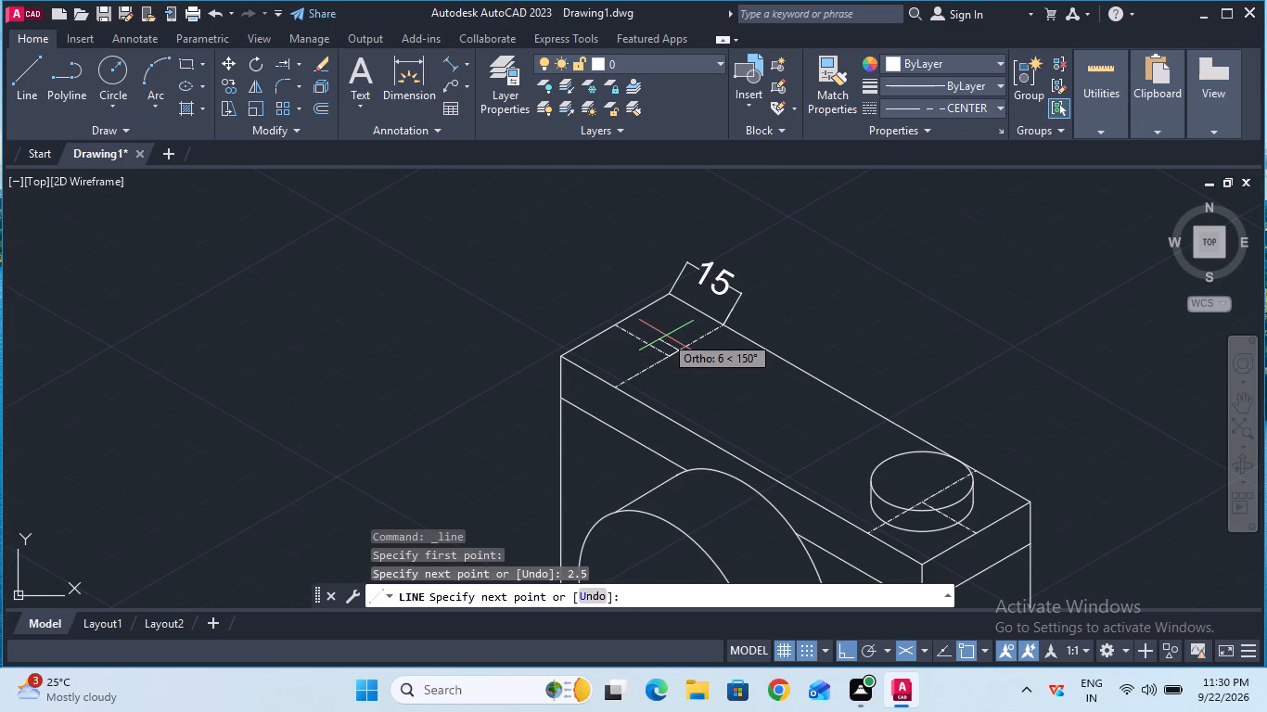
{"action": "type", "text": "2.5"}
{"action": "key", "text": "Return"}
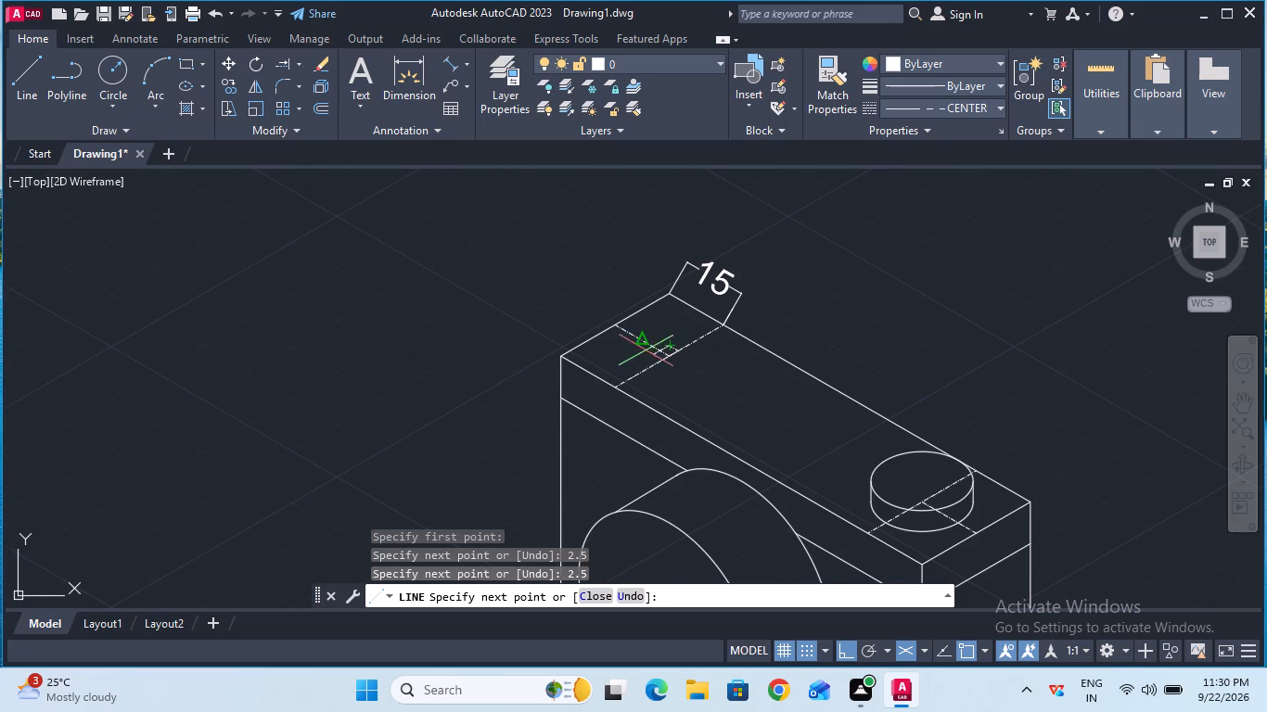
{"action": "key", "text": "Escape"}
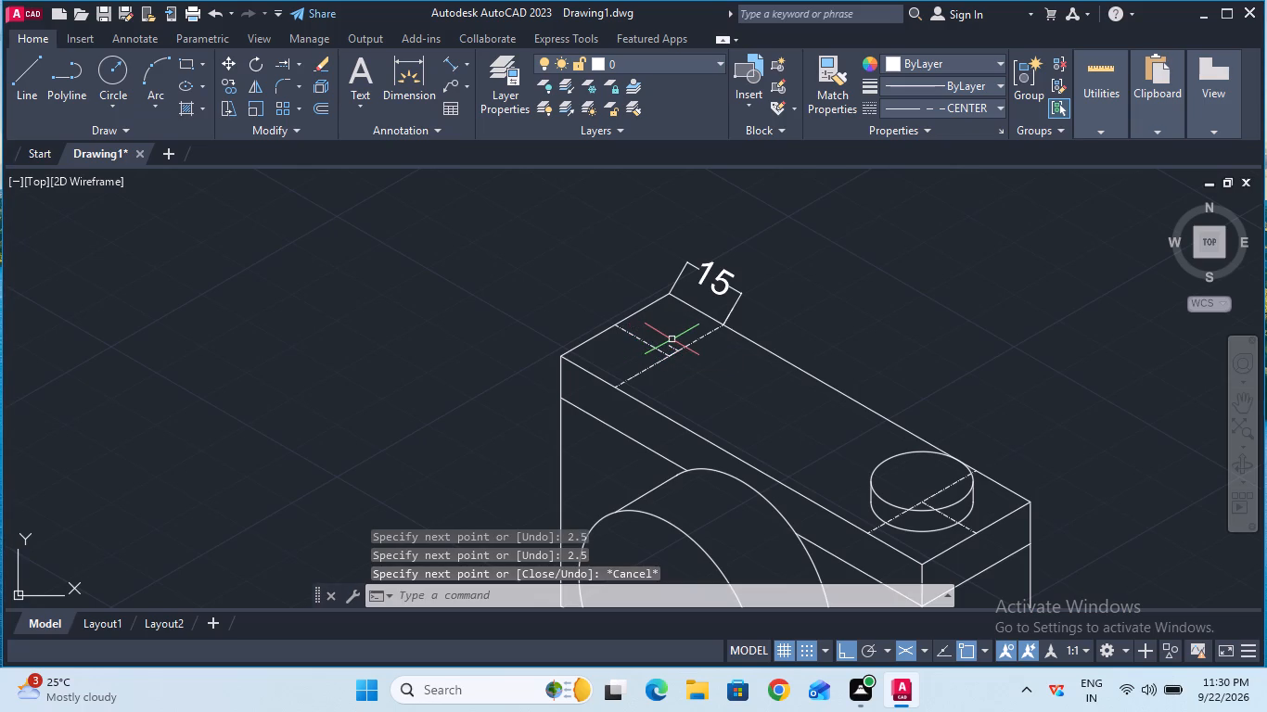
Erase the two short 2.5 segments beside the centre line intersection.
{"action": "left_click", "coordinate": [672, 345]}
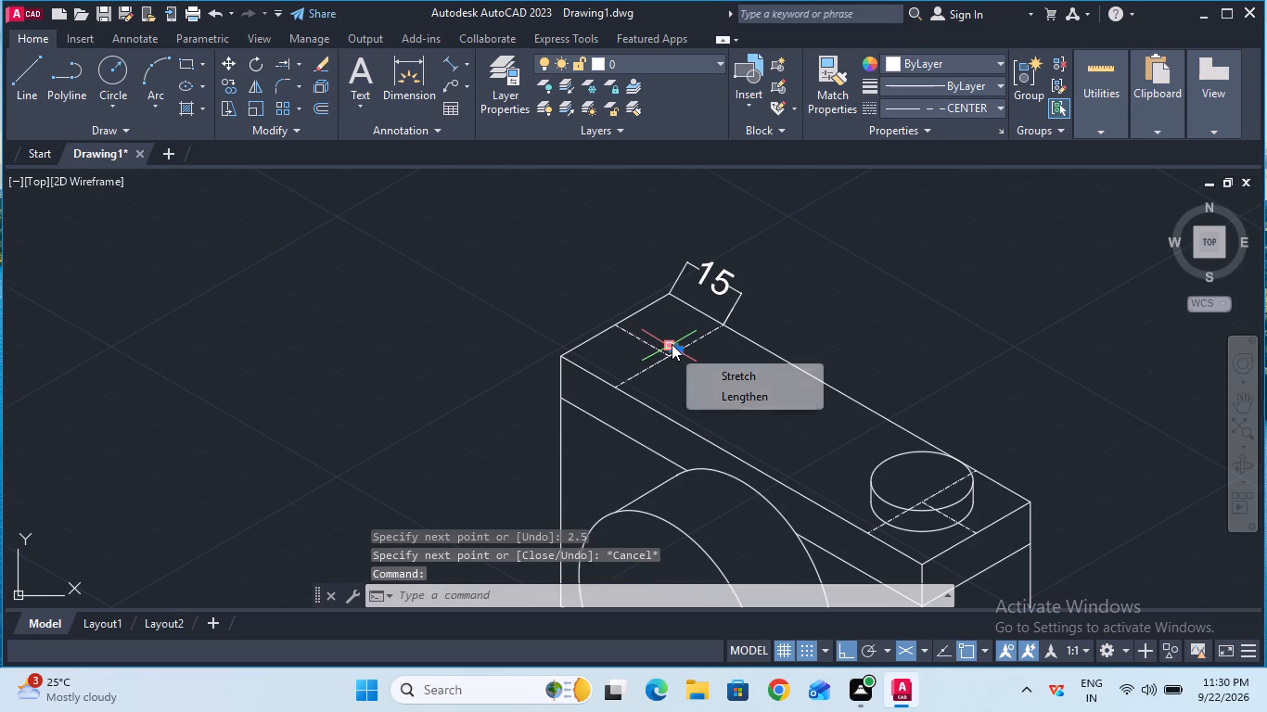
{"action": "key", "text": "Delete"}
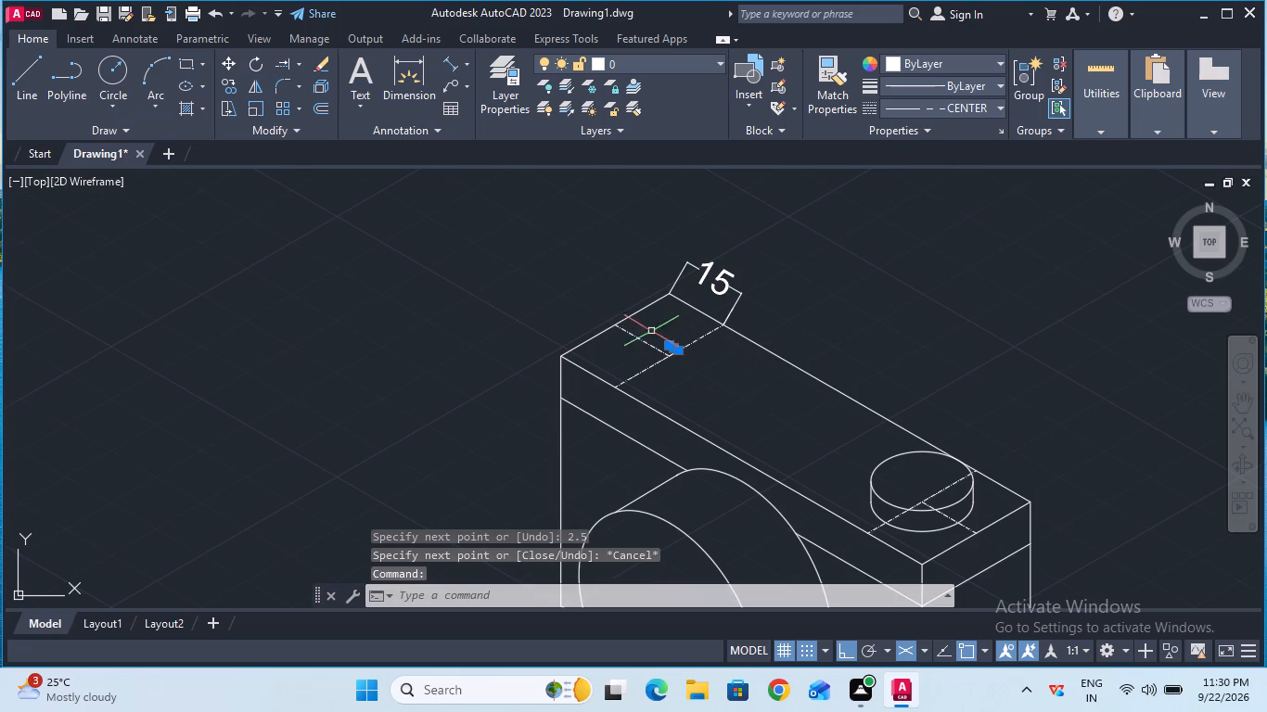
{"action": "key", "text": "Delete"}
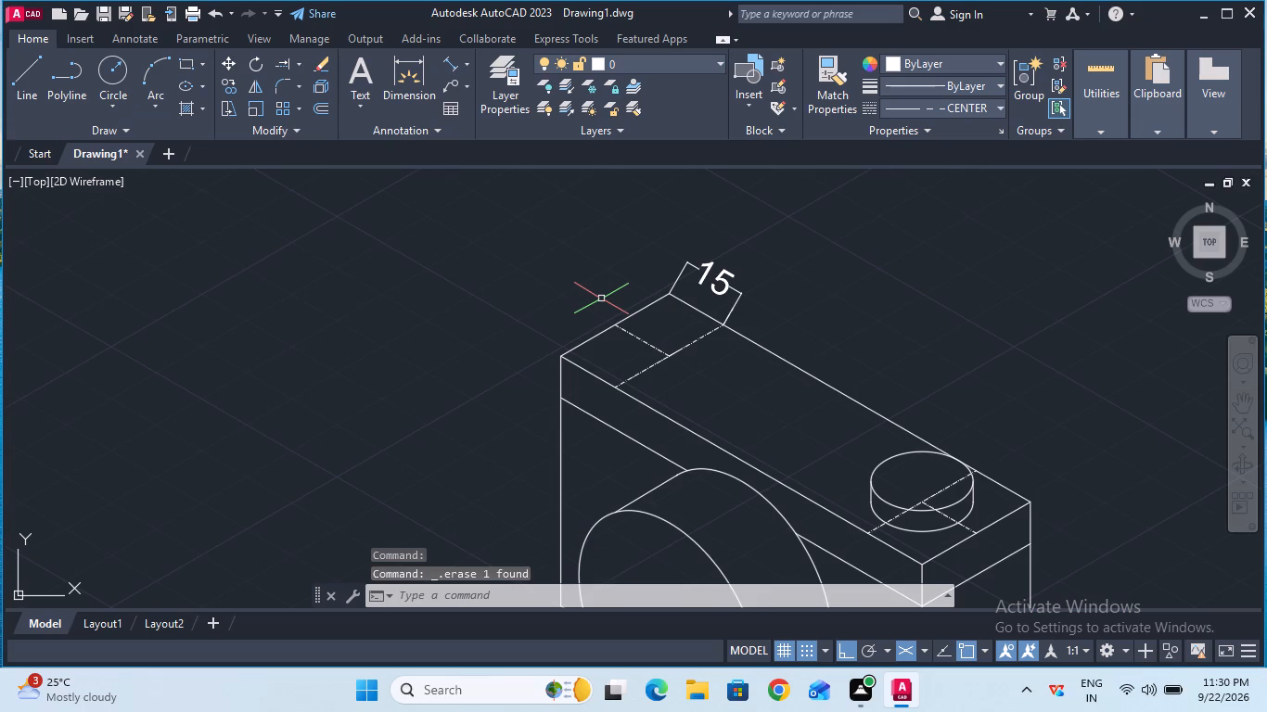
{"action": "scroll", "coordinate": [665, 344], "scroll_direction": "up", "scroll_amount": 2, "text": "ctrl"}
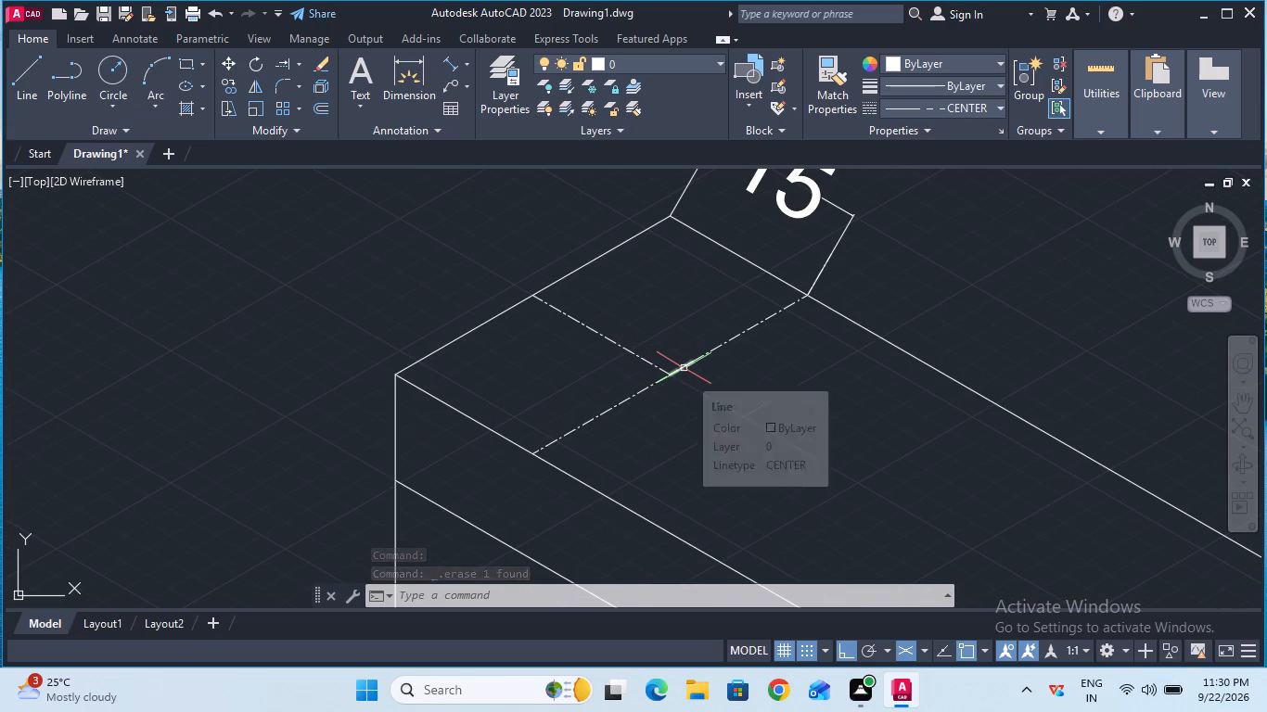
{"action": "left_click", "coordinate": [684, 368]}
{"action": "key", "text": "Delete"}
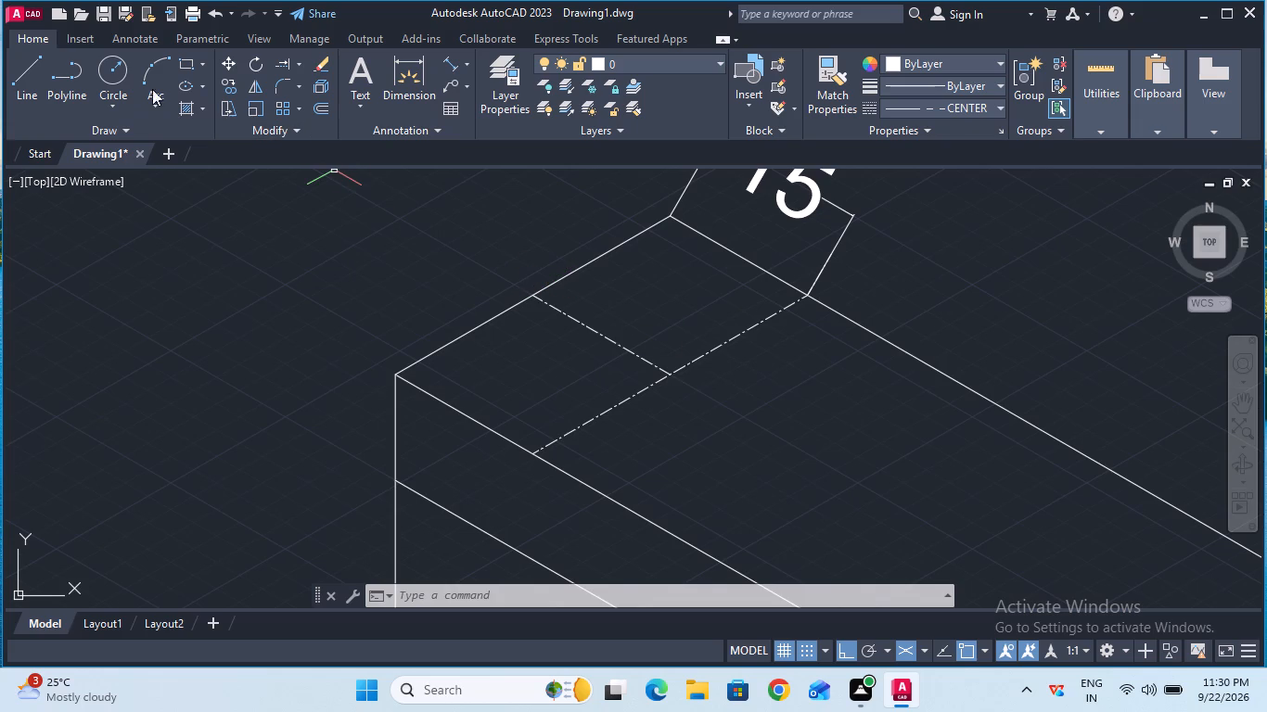
From the top face's centre line intersection, draw connected isometric lines of 5, 5, 5, 5, 5, 5 and 10 around a 10 by 10 square.
{"action": "left_click", "coordinate": [32, 60]}
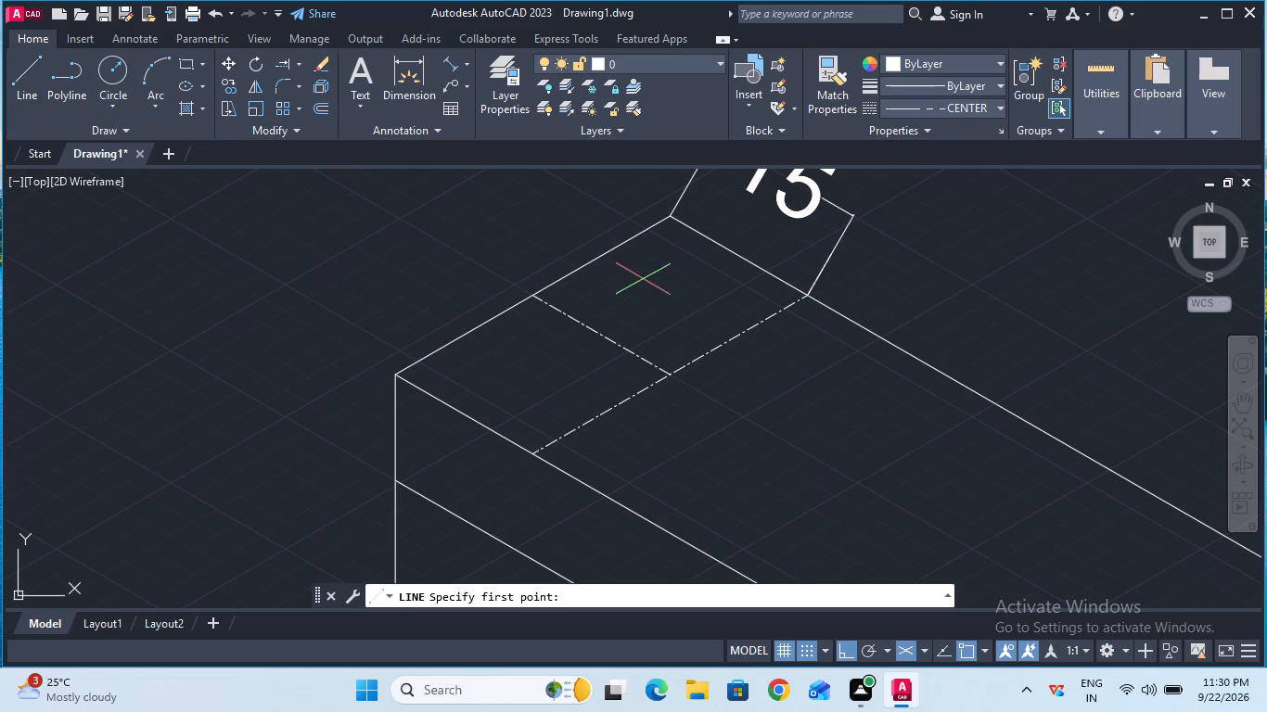
{"action": "left_click", "coordinate": [667, 373]}
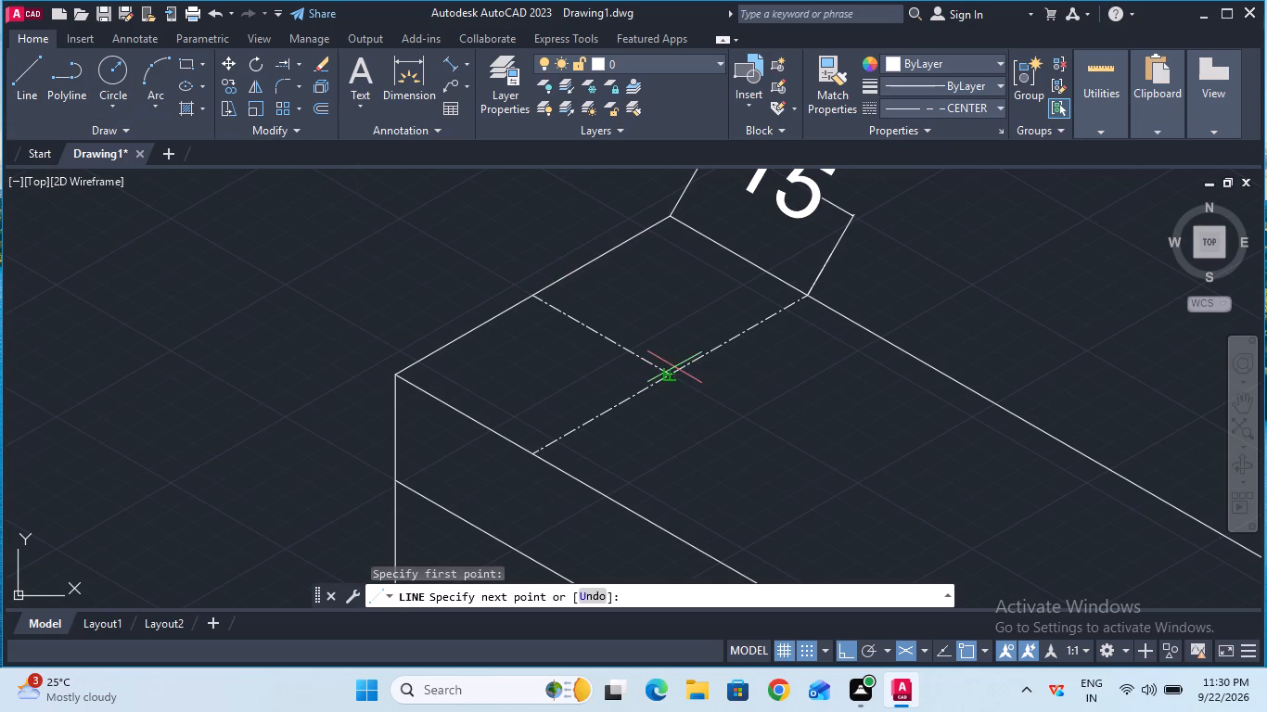
{"action": "key", "text": "5"}
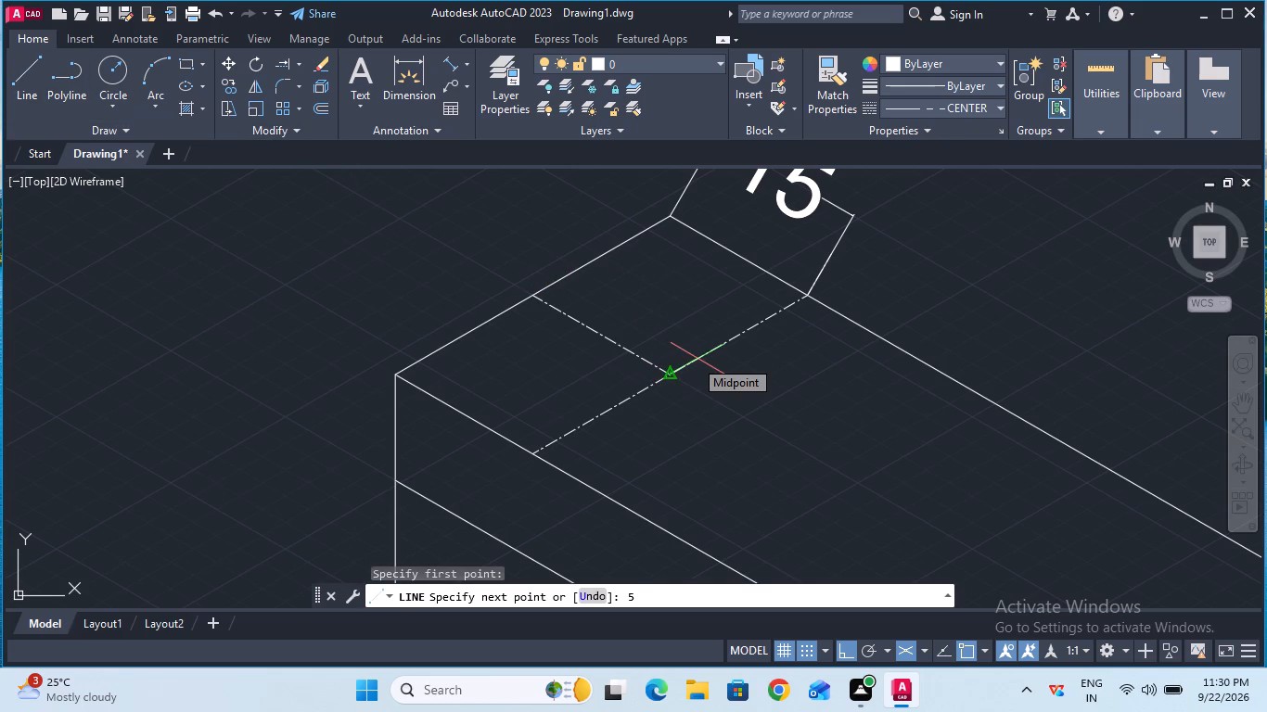
{"action": "key", "text": "Return"}
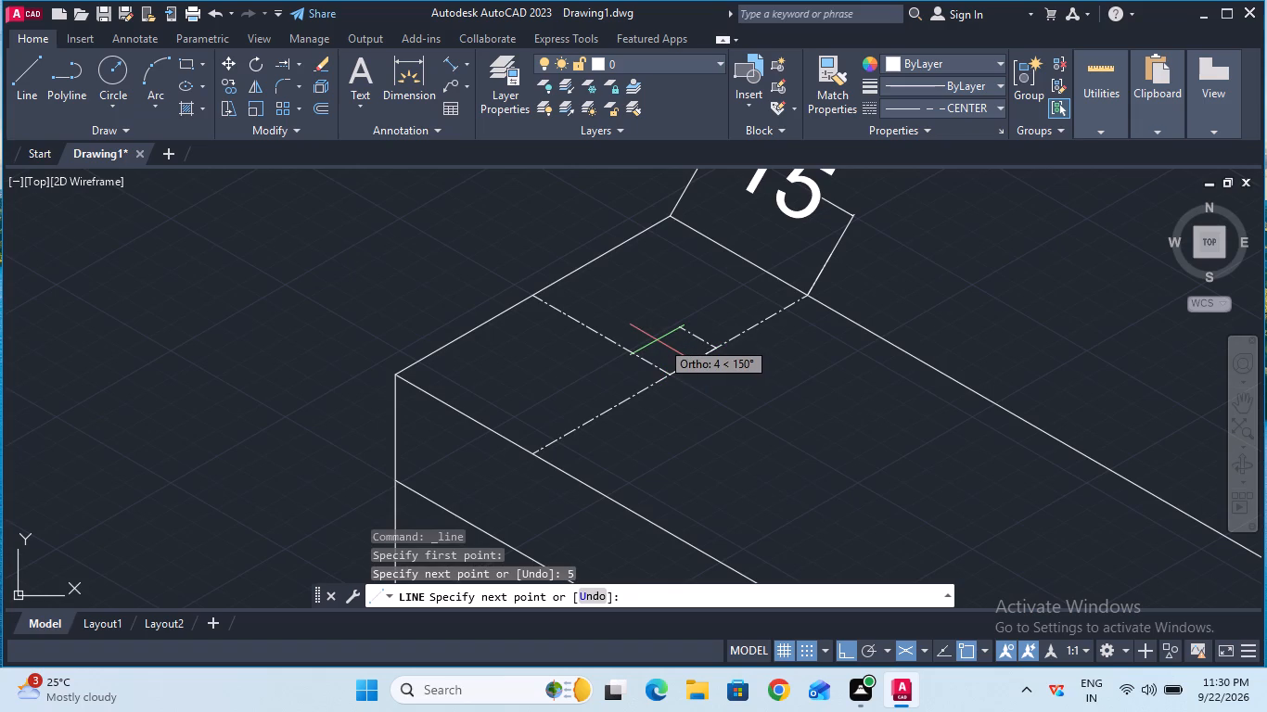
{"action": "key", "text": "5"}
{"action": "key", "text": "Return"}
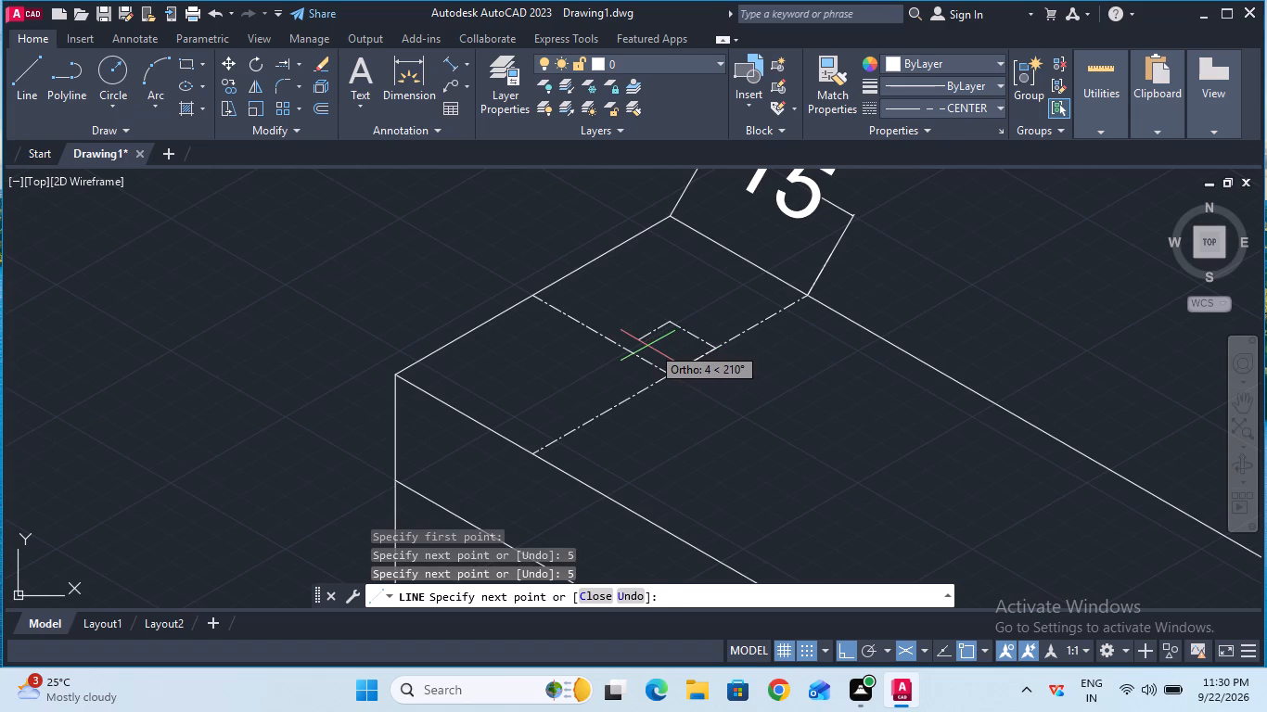
{"action": "key", "text": "5"}
{"action": "key", "text": "Return"}
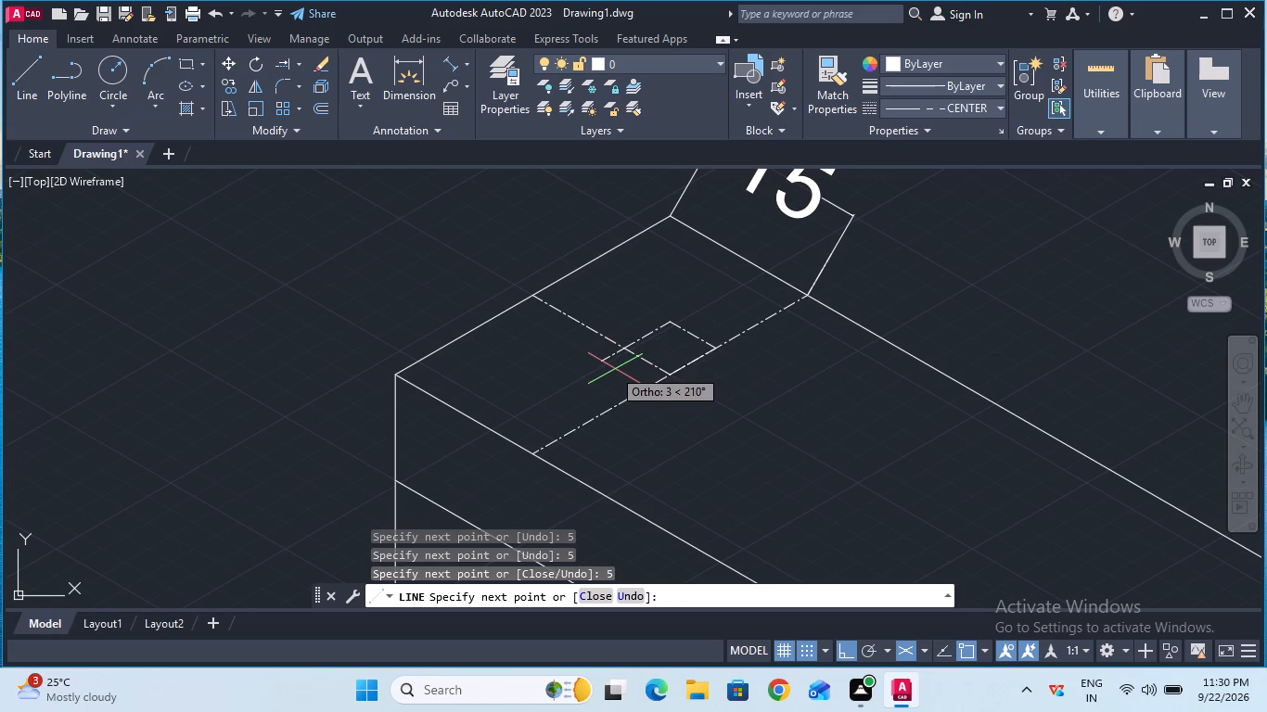
{"action": "key", "text": "5"}
{"action": "key", "text": "Return"}
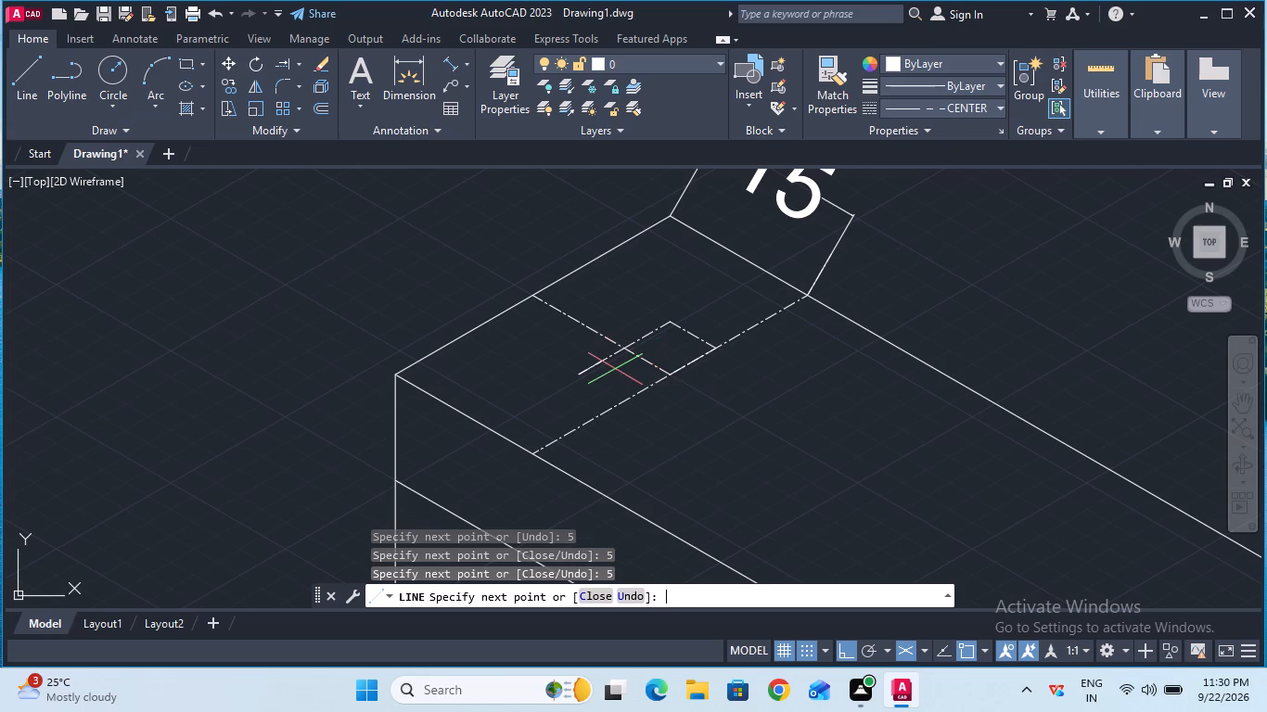
{"action": "key", "text": "5"}
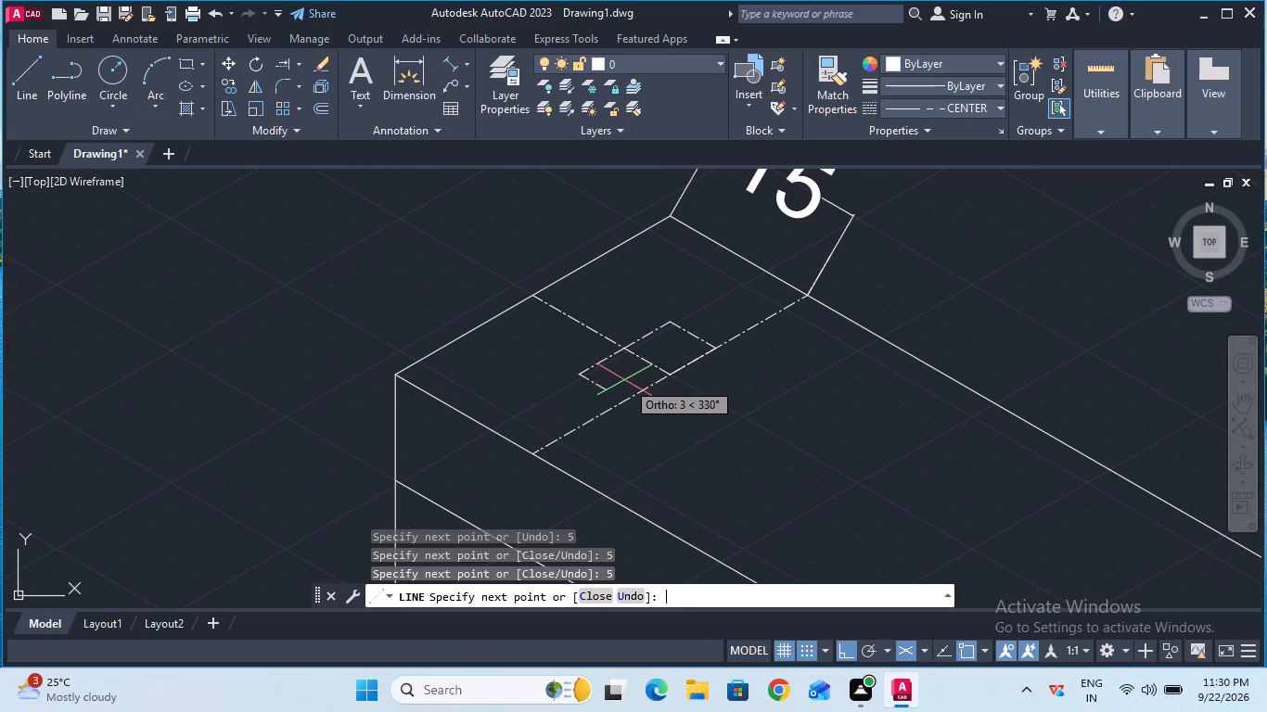
{"action": "key", "text": "Return"}
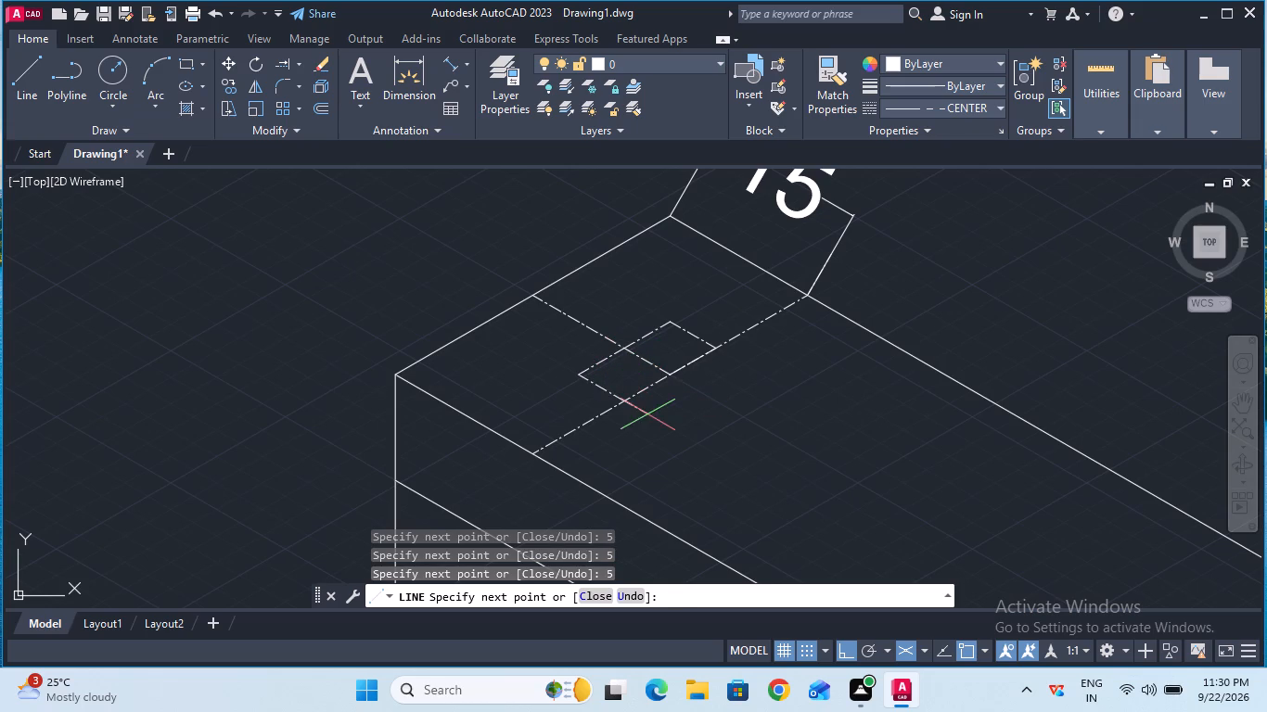
{"action": "key", "text": "5"}
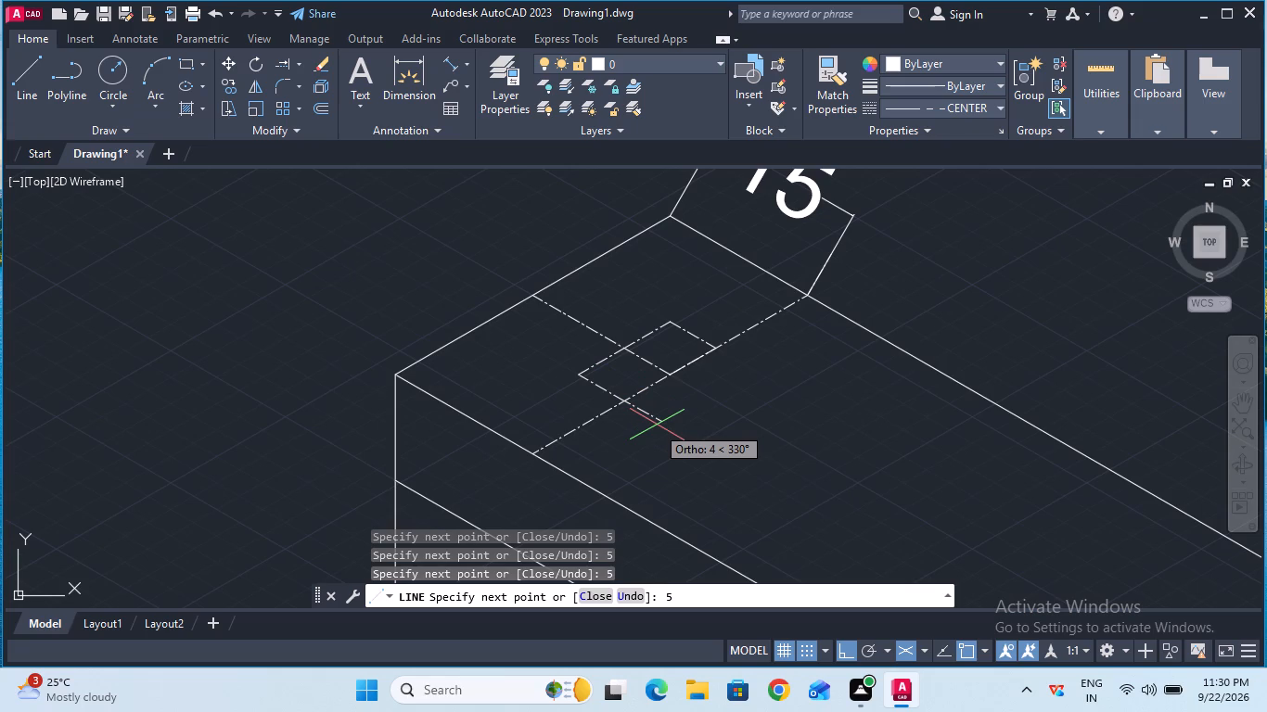
{"action": "key", "text": "Return"}
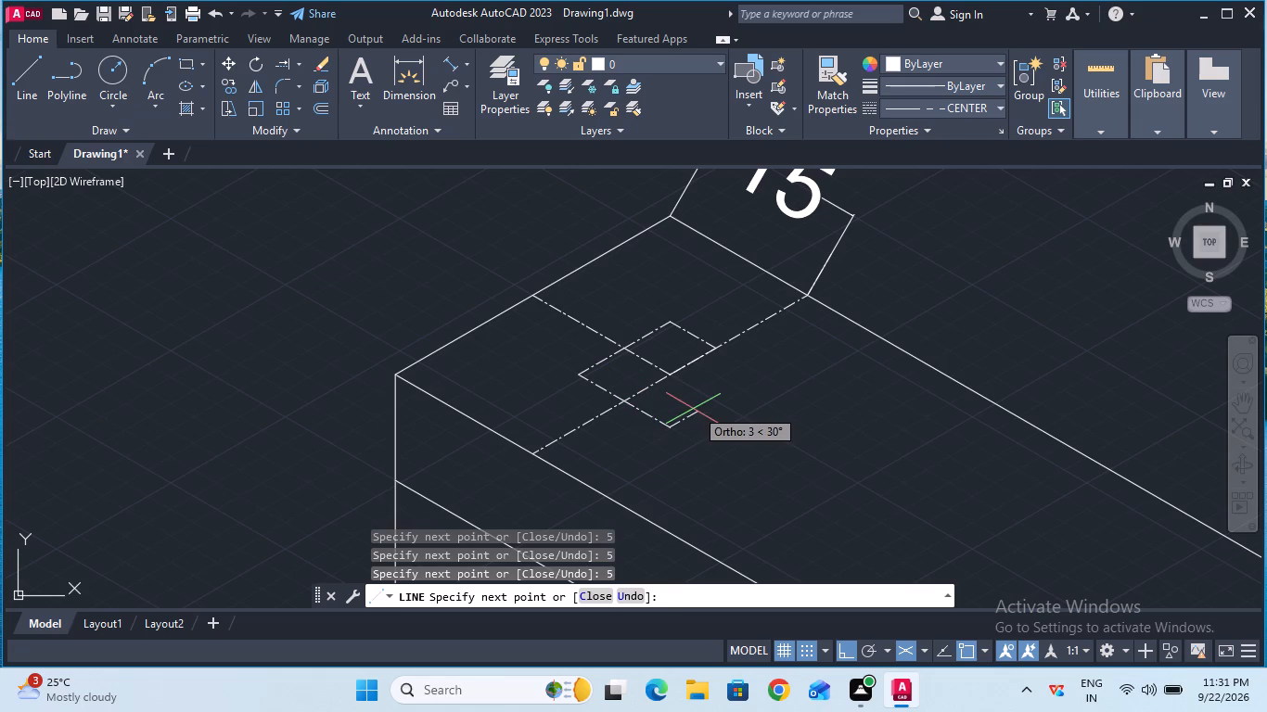
{"action": "type", "text": "10"}
{"action": "key", "text": "Return"}
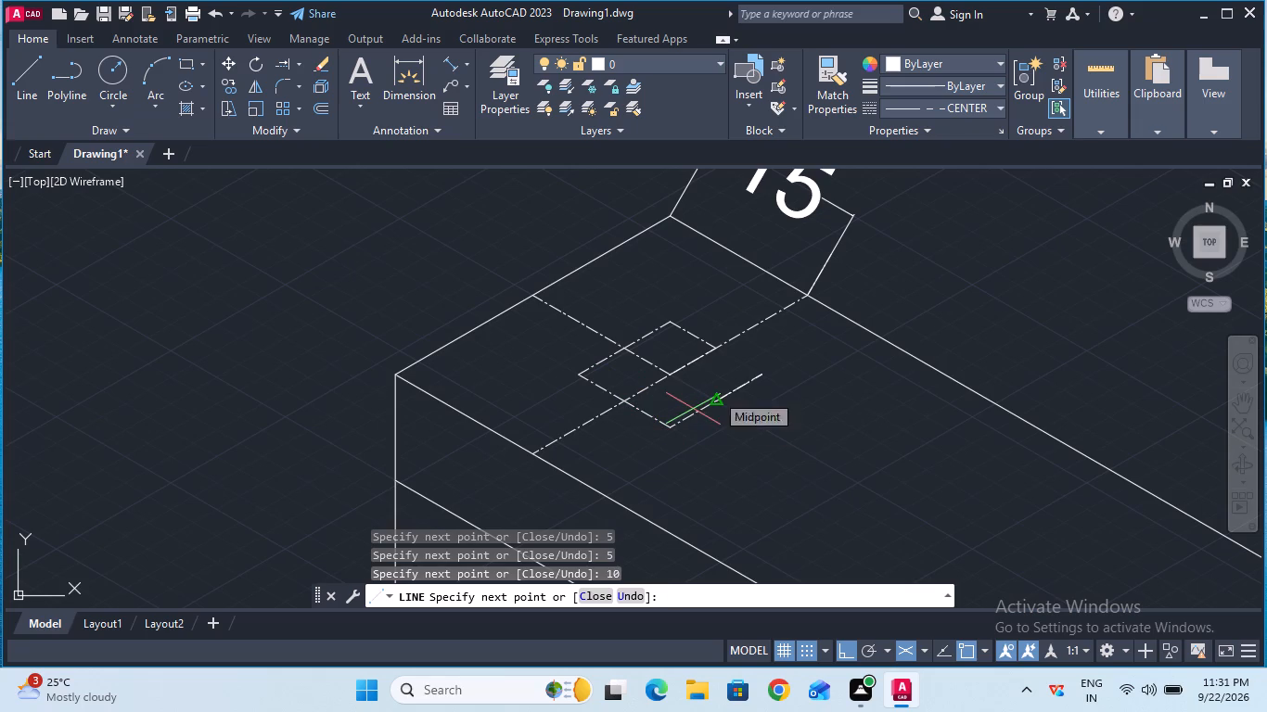
{"action": "key", "text": "5"}
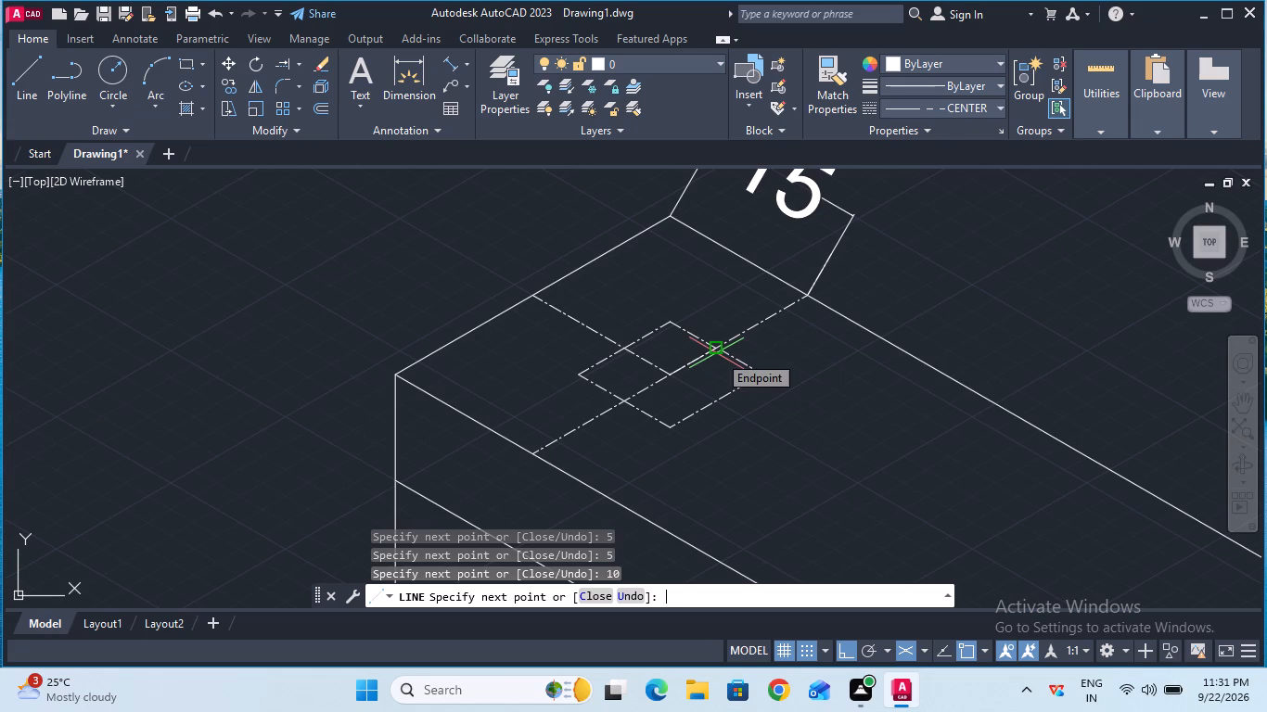
{"action": "key", "text": "Escape"}
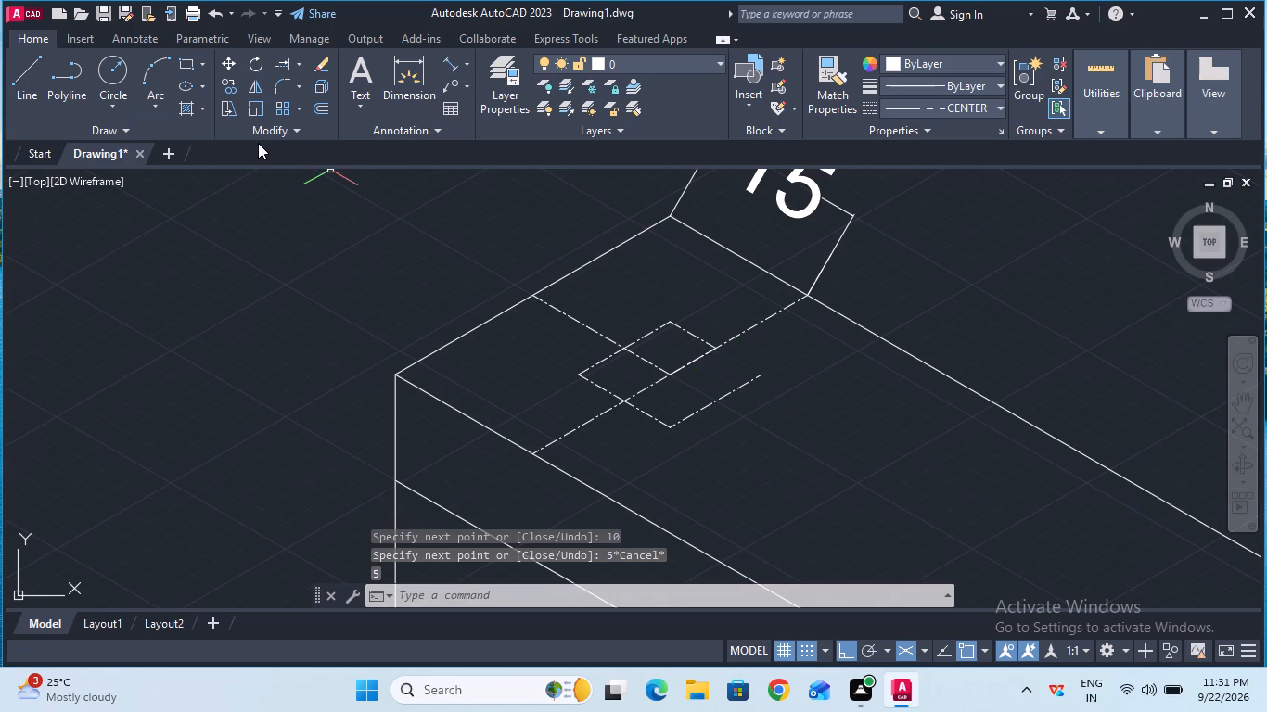
Close the square with a line from its open corner to the endpoint on the centre line.
{"action": "left_click", "coordinate": [14, 81]}
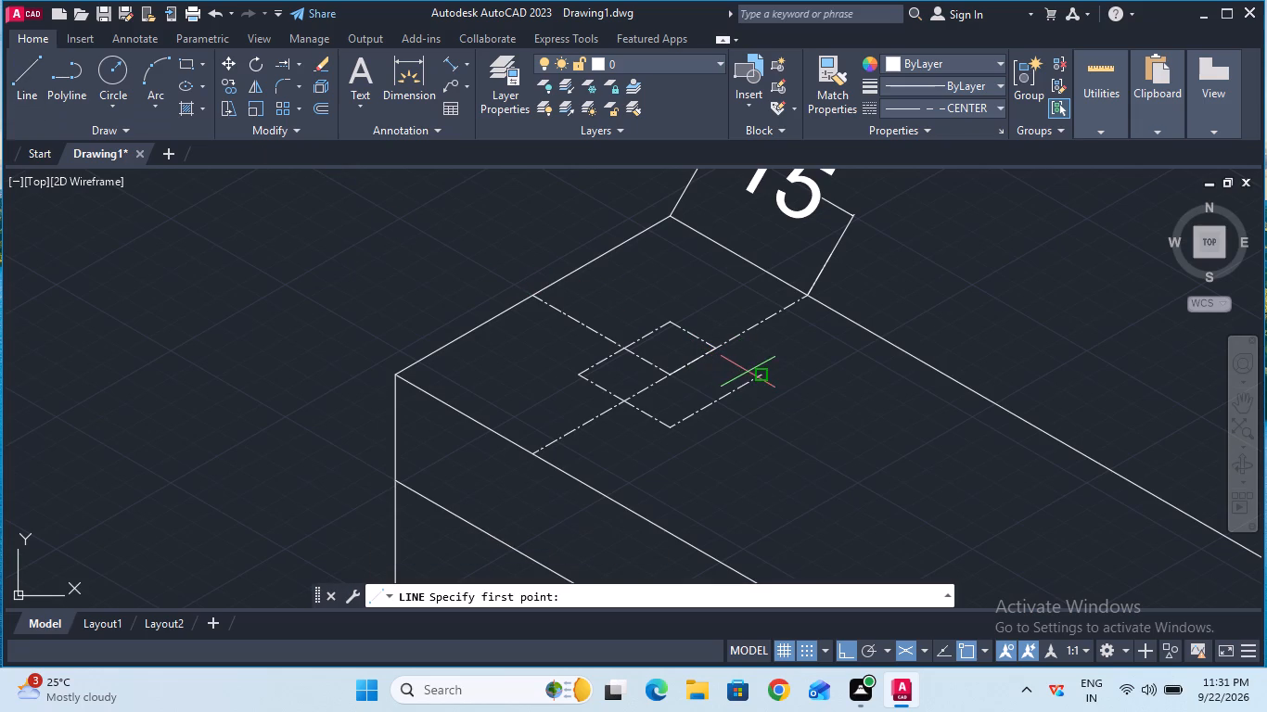
{"action": "left_click", "coordinate": [760, 376]}
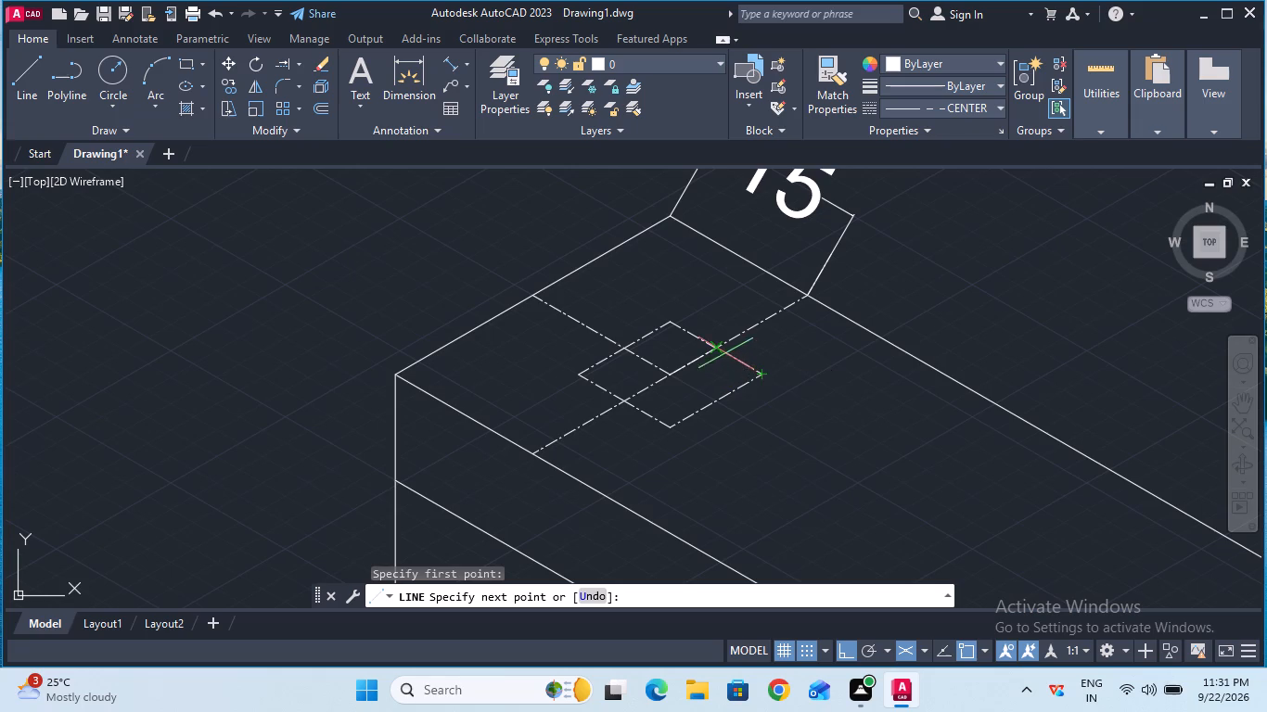
{"action": "left_click", "coordinate": [711, 350]}
{"action": "key", "text": "Escape"}
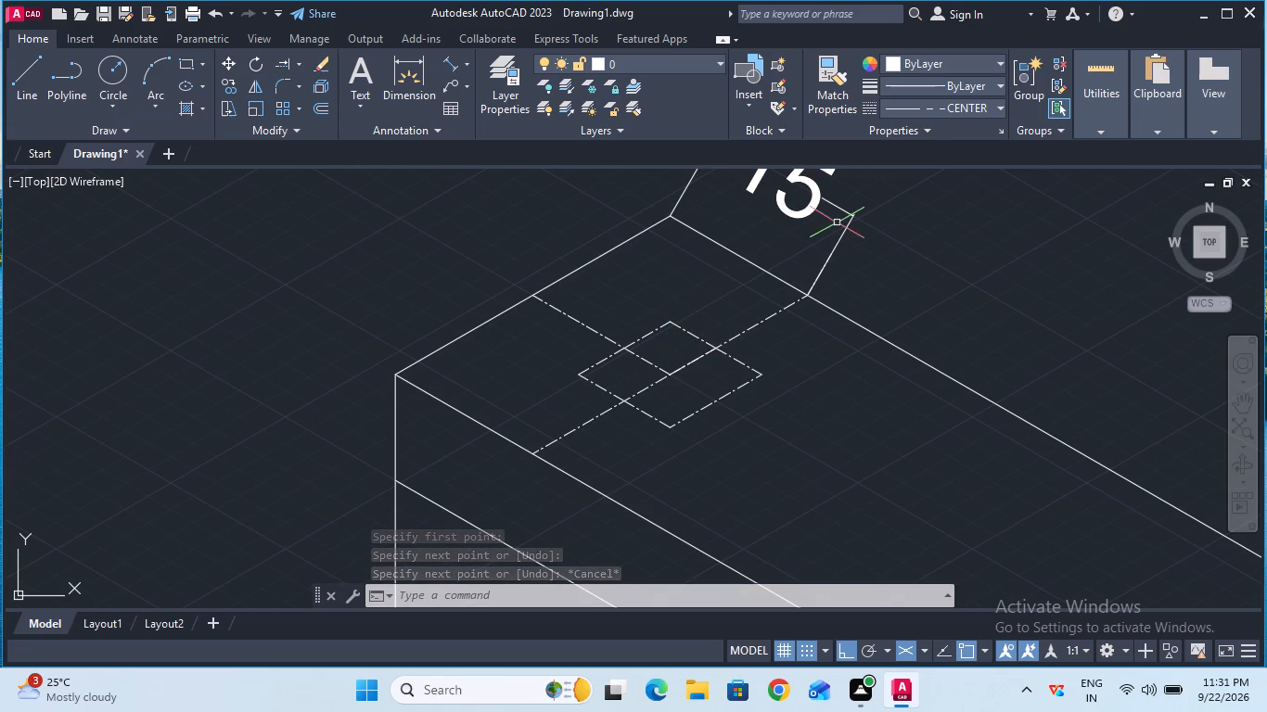
Set the current linetype to ByBlock.
{"action": "left_click", "coordinate": [947, 110]}
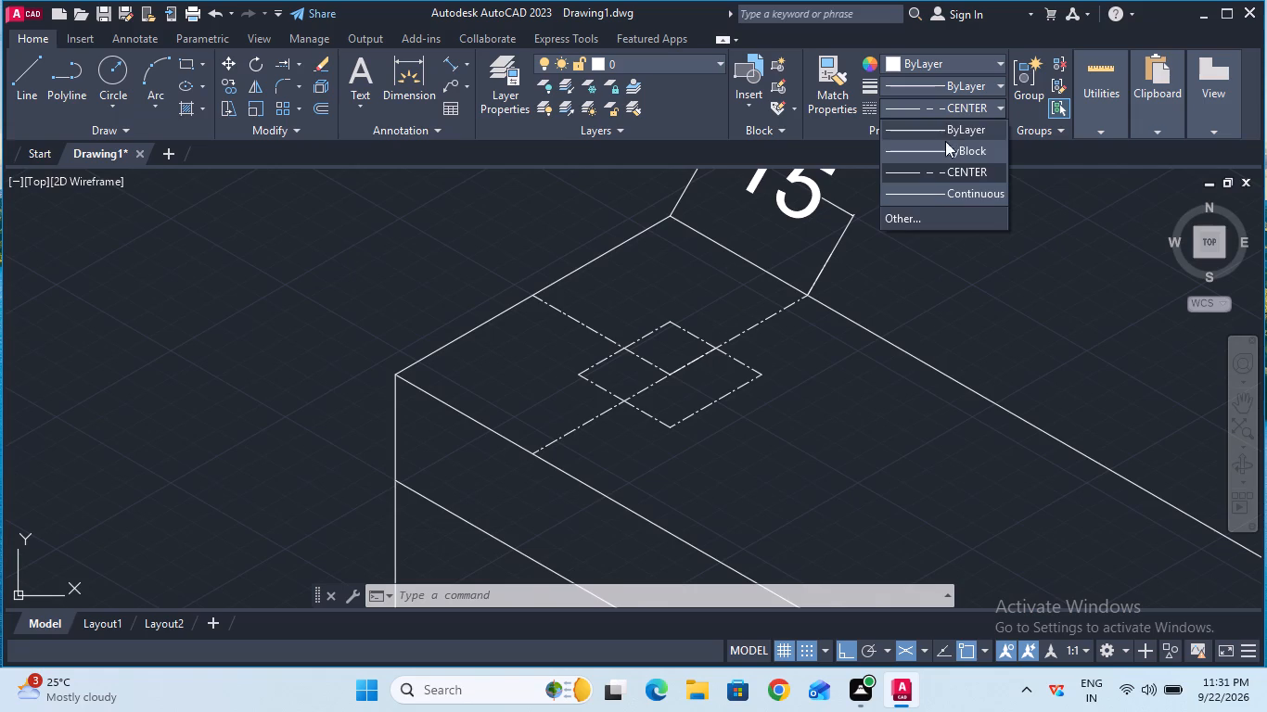
{"action": "left_click", "coordinate": [945, 147]}
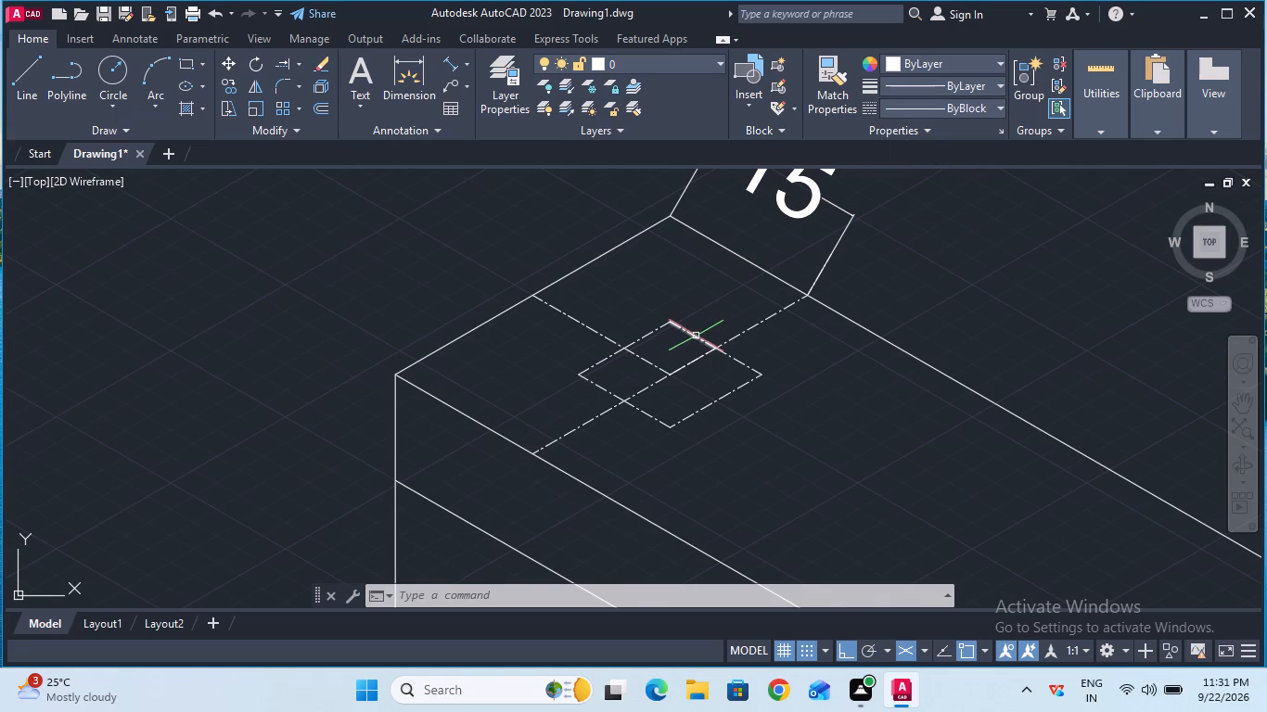
Change the linetype of all the square's lines on the top face, including its inner segment, to ByBlock.
{"action": "left_click", "coordinate": [545, 391]}
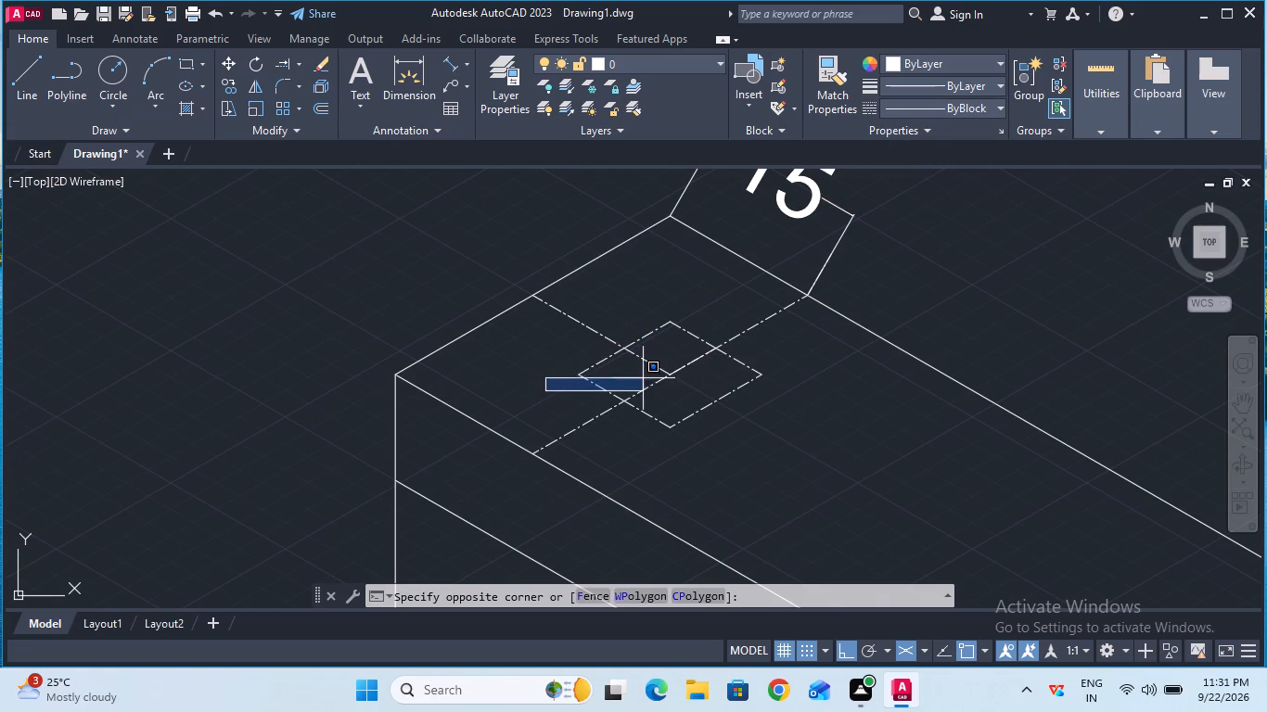
{"action": "left_click", "coordinate": [544, 382]}
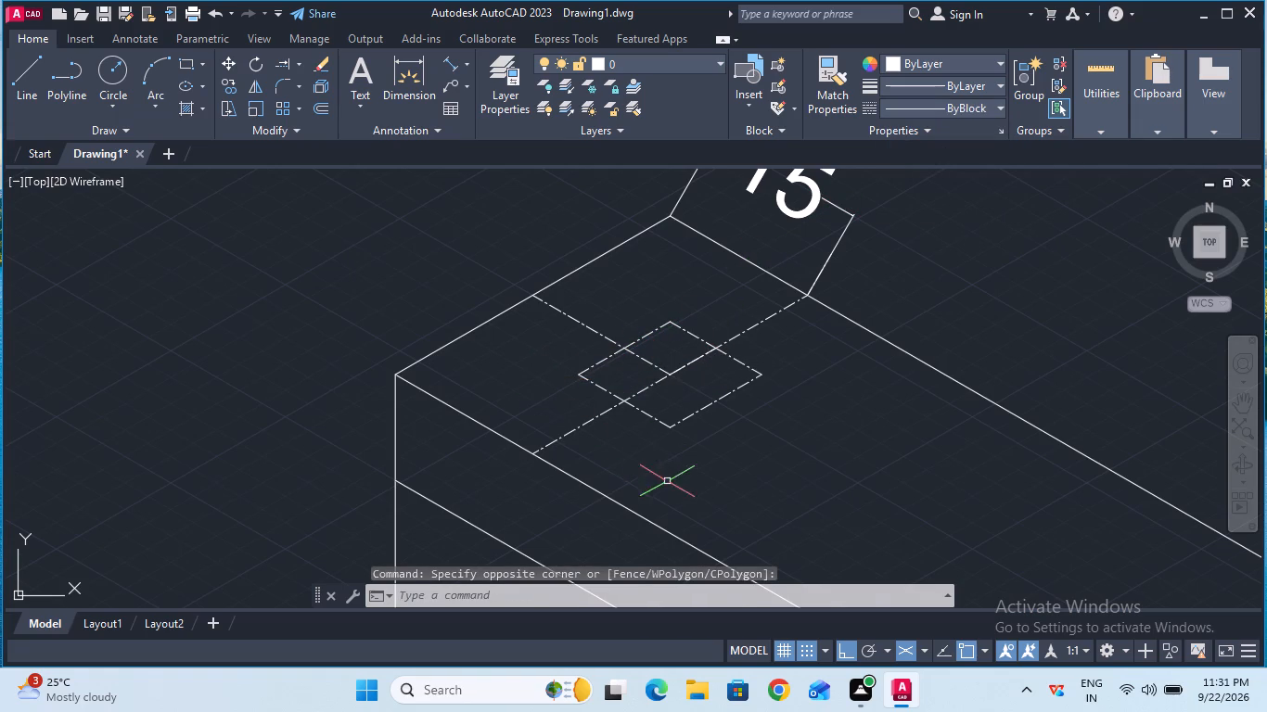
{"action": "left_click", "coordinate": [667, 481]}
{"action": "left_click", "coordinate": [652, 458]}
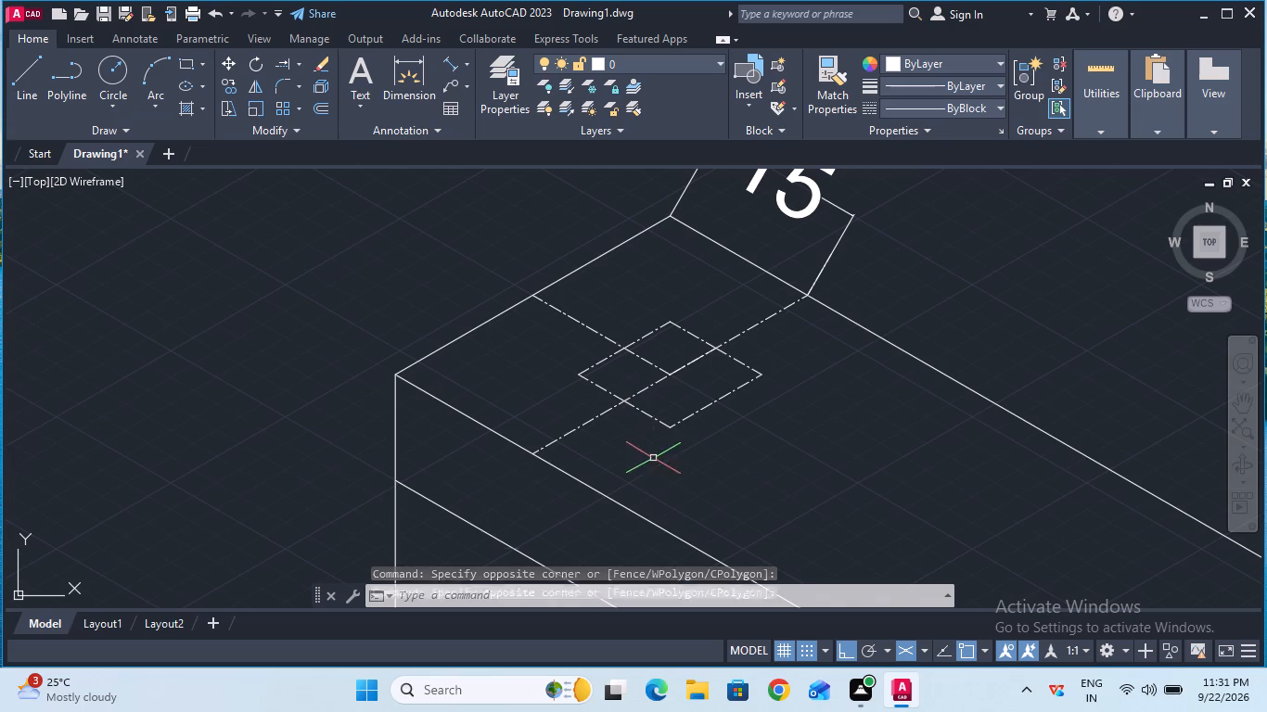
{"action": "left_click", "coordinate": [569, 294]}
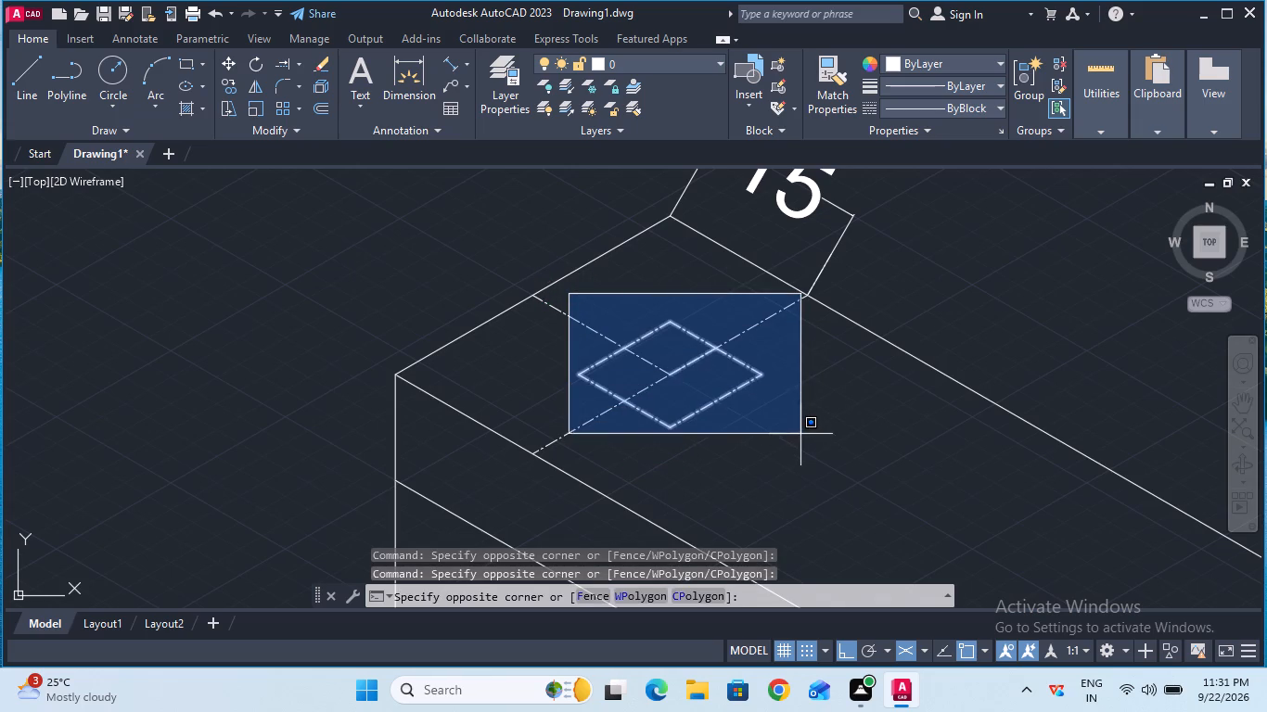
{"action": "left_click", "coordinate": [800, 437]}
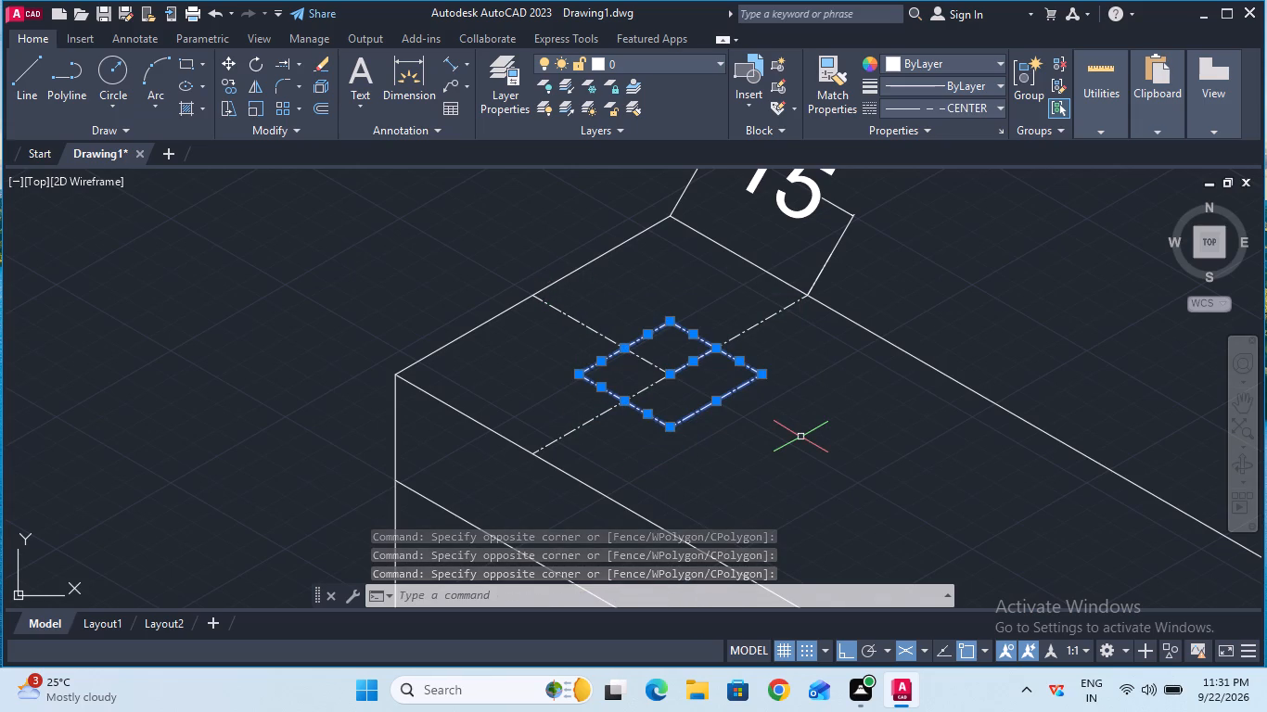
{"action": "type", "text": "pr"}
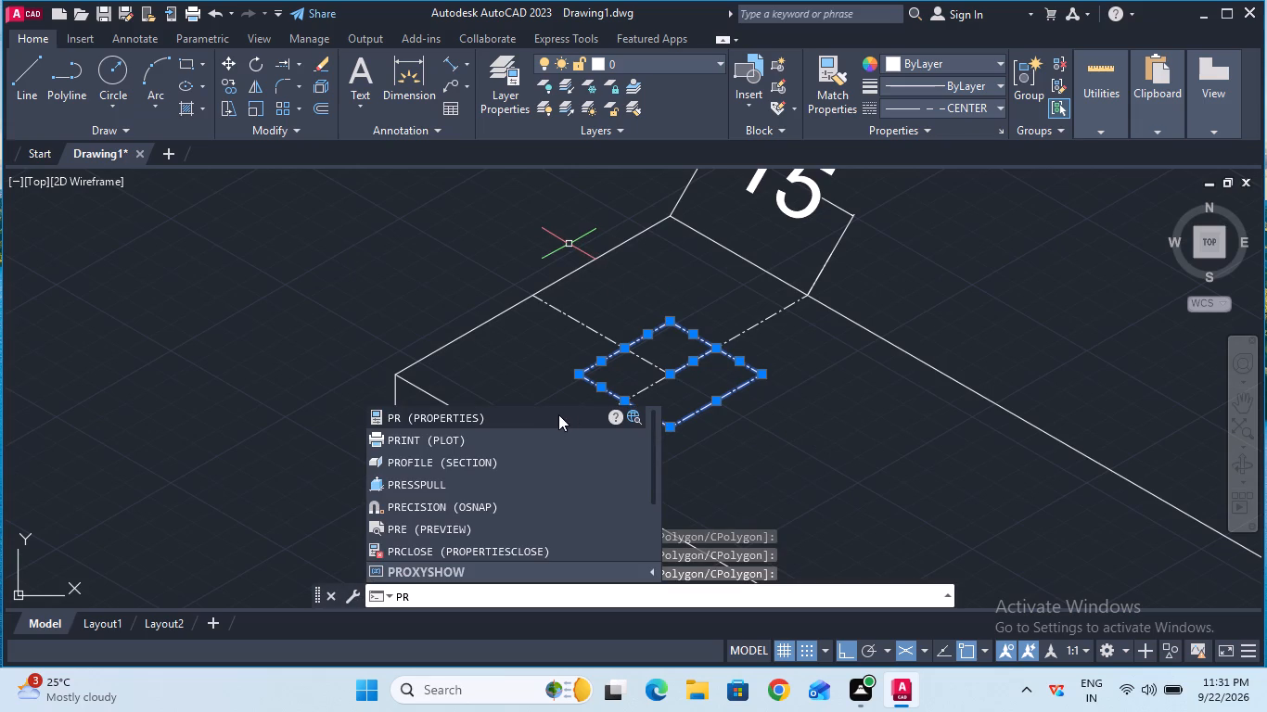
{"action": "double_click", "coordinate": [545, 413]}
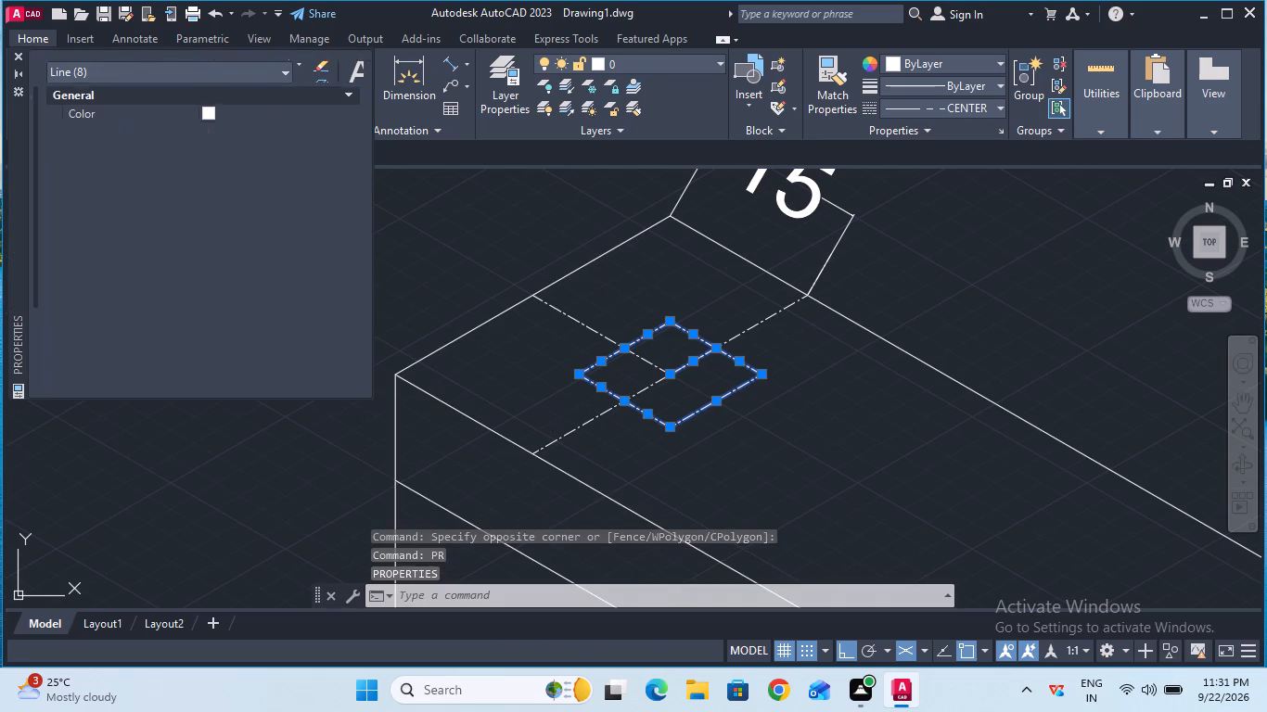
{"action": "left_click", "coordinate": [297, 150]}
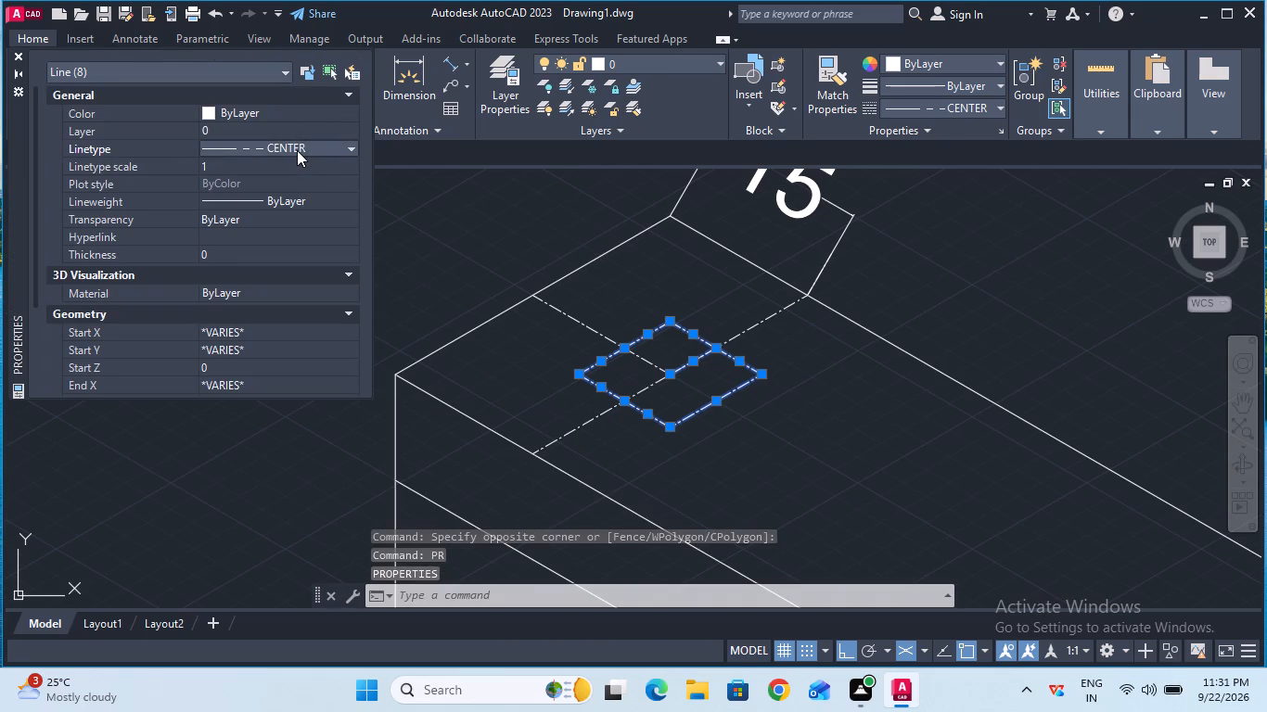
{"action": "left_click", "coordinate": [297, 150]}
{"action": "left_click", "coordinate": [301, 178]}
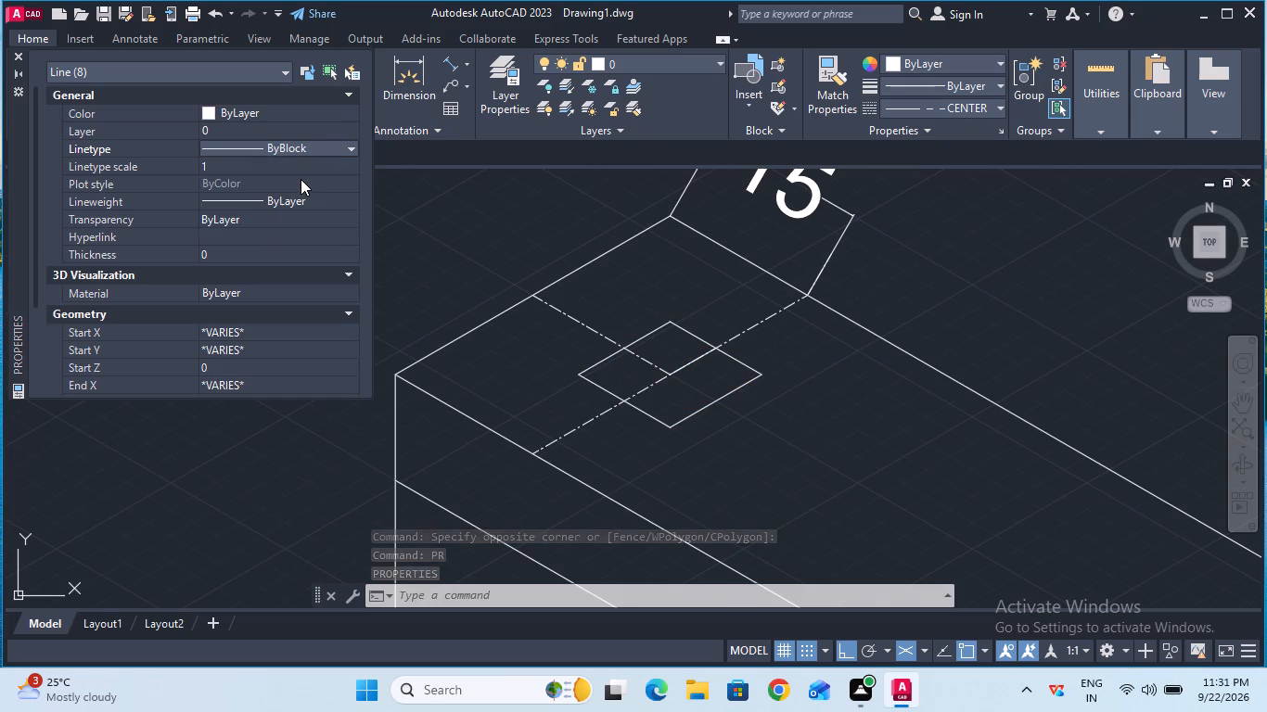
{"action": "left_click", "coordinate": [21, 56]}
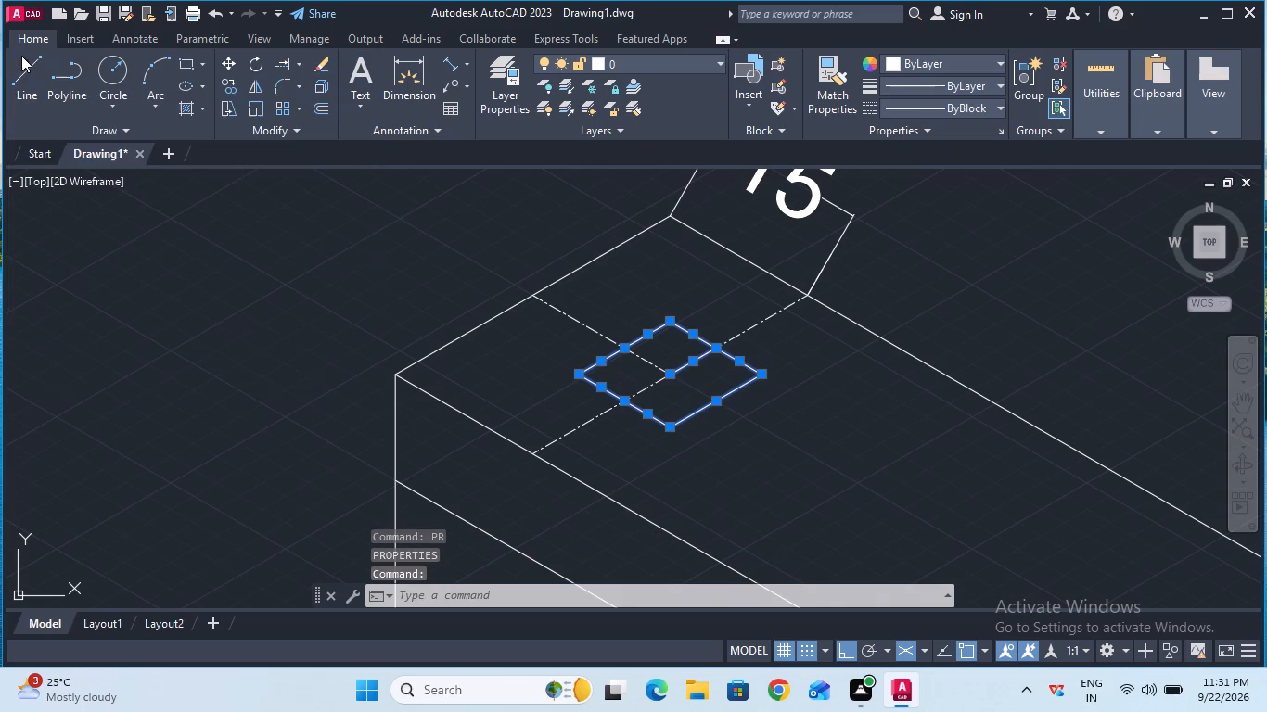
Trim away the solid segment between the centre line intersection and the square's side.
{"action": "left_click", "coordinate": [294, 66]}
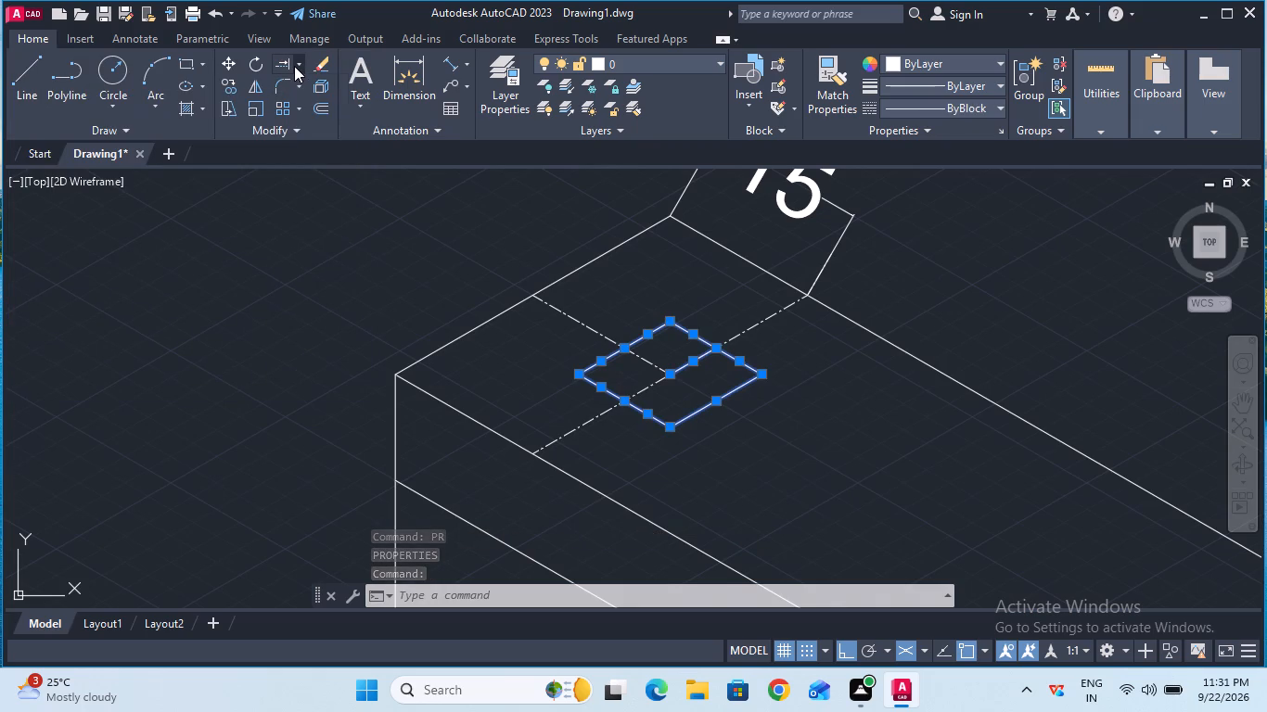
{"action": "left_click", "coordinate": [302, 94]}
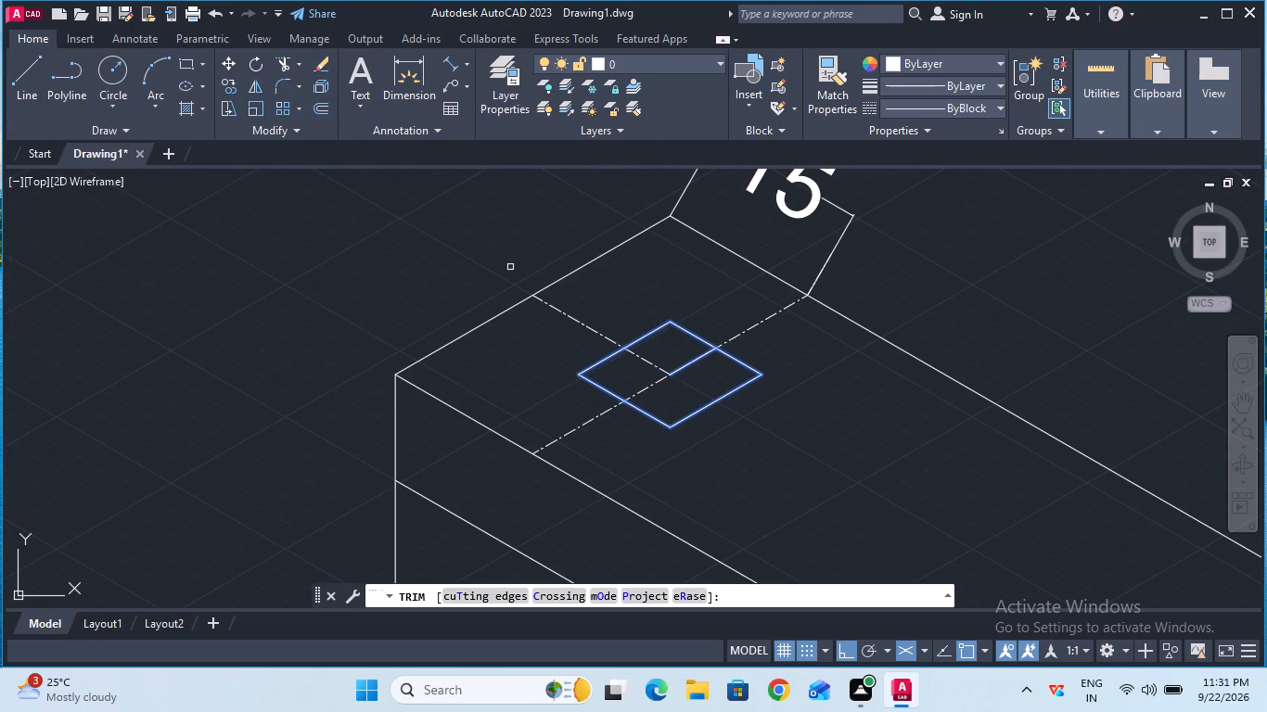
{"action": "left_click", "coordinate": [690, 360]}
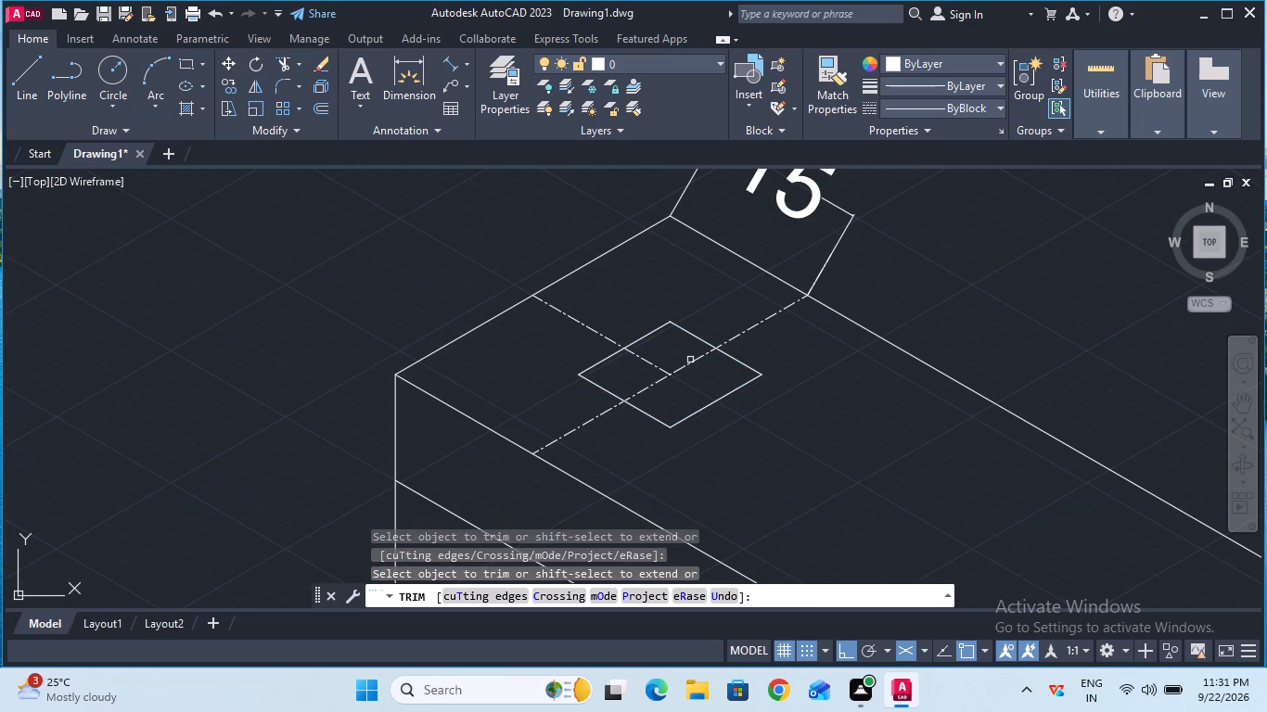
{"action": "key", "text": "Escape"}
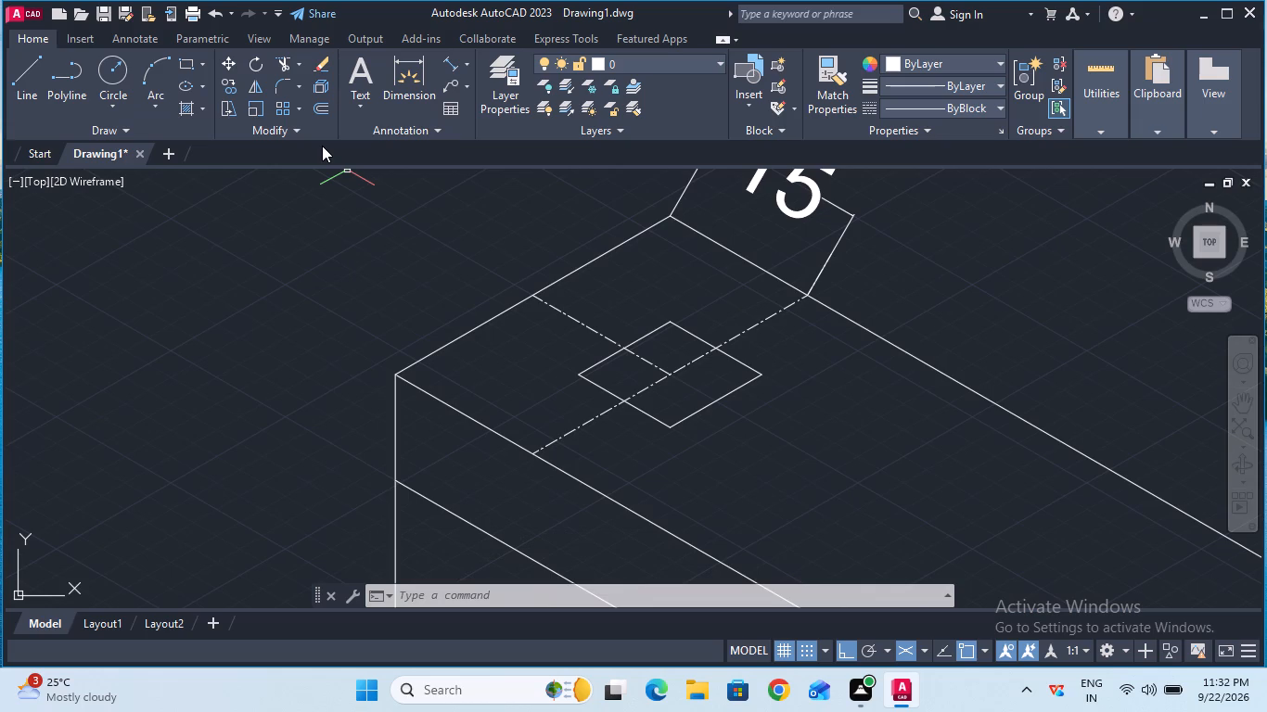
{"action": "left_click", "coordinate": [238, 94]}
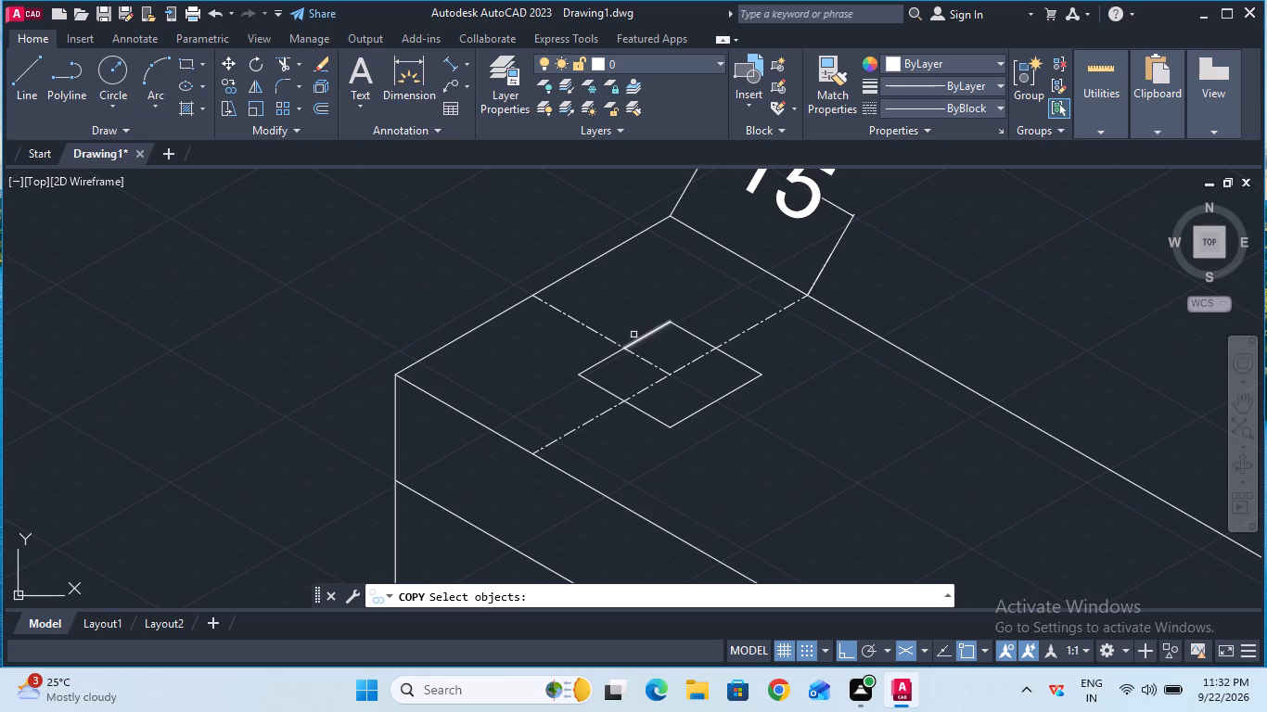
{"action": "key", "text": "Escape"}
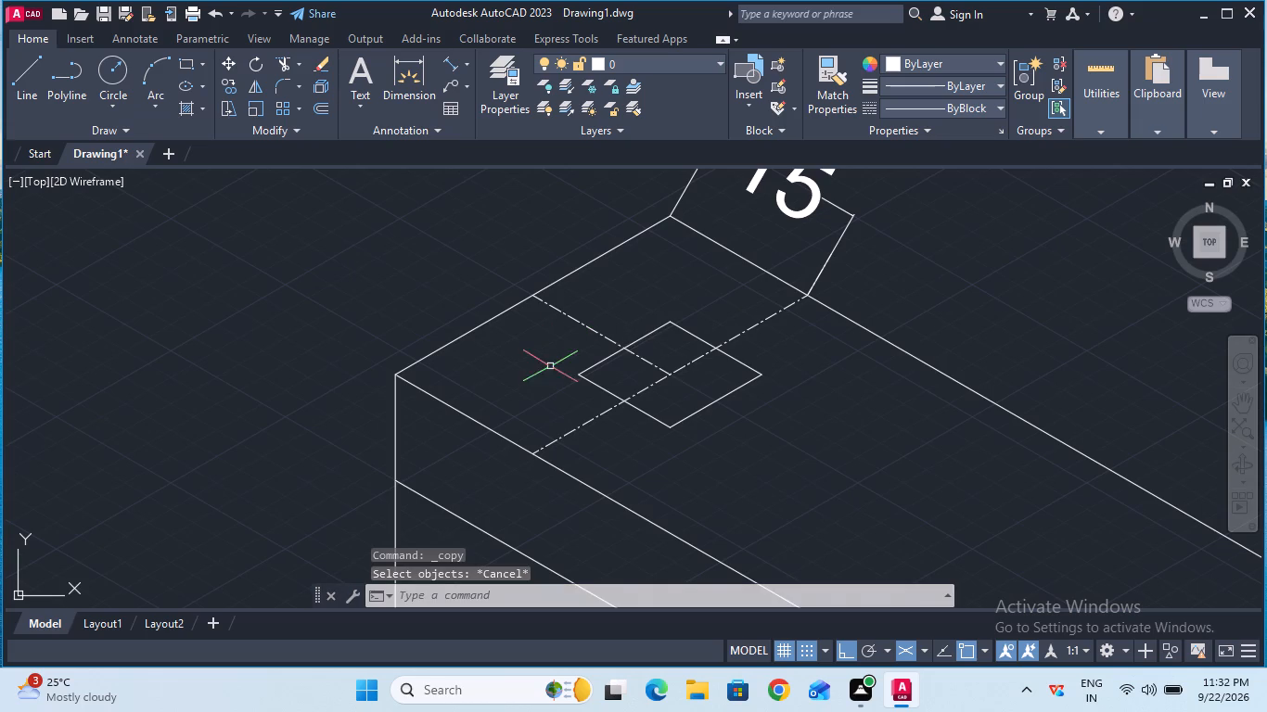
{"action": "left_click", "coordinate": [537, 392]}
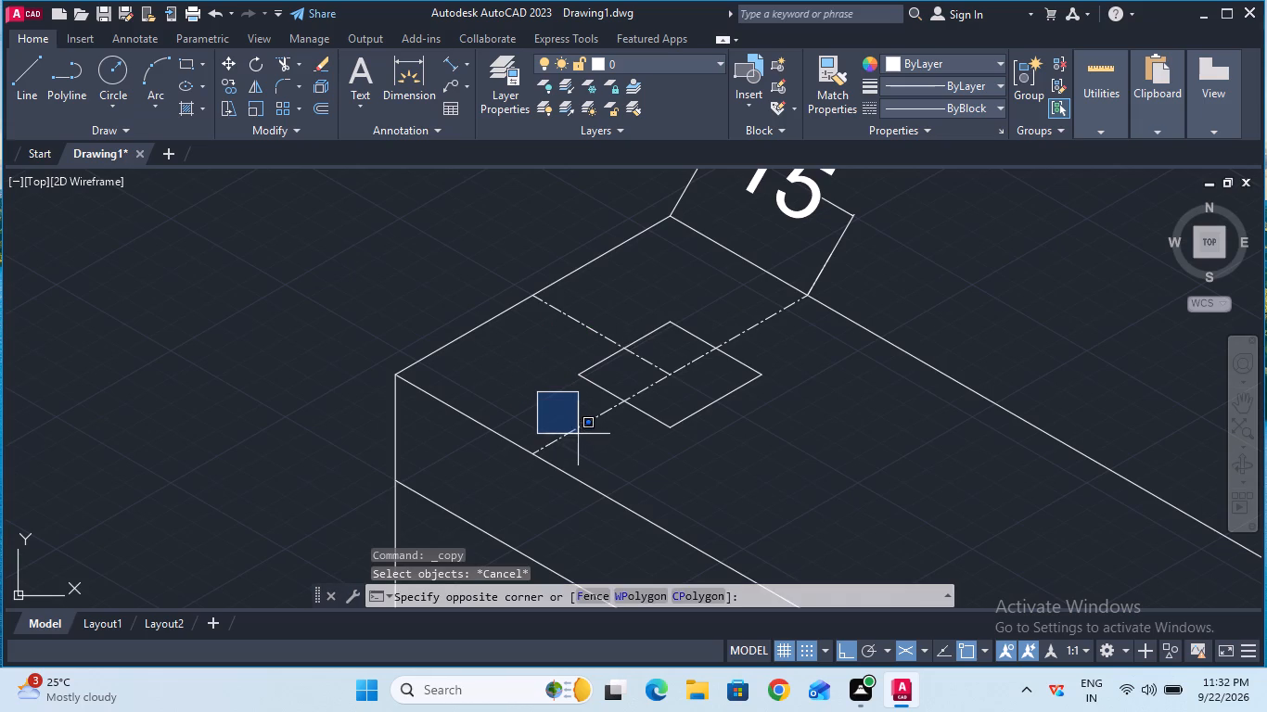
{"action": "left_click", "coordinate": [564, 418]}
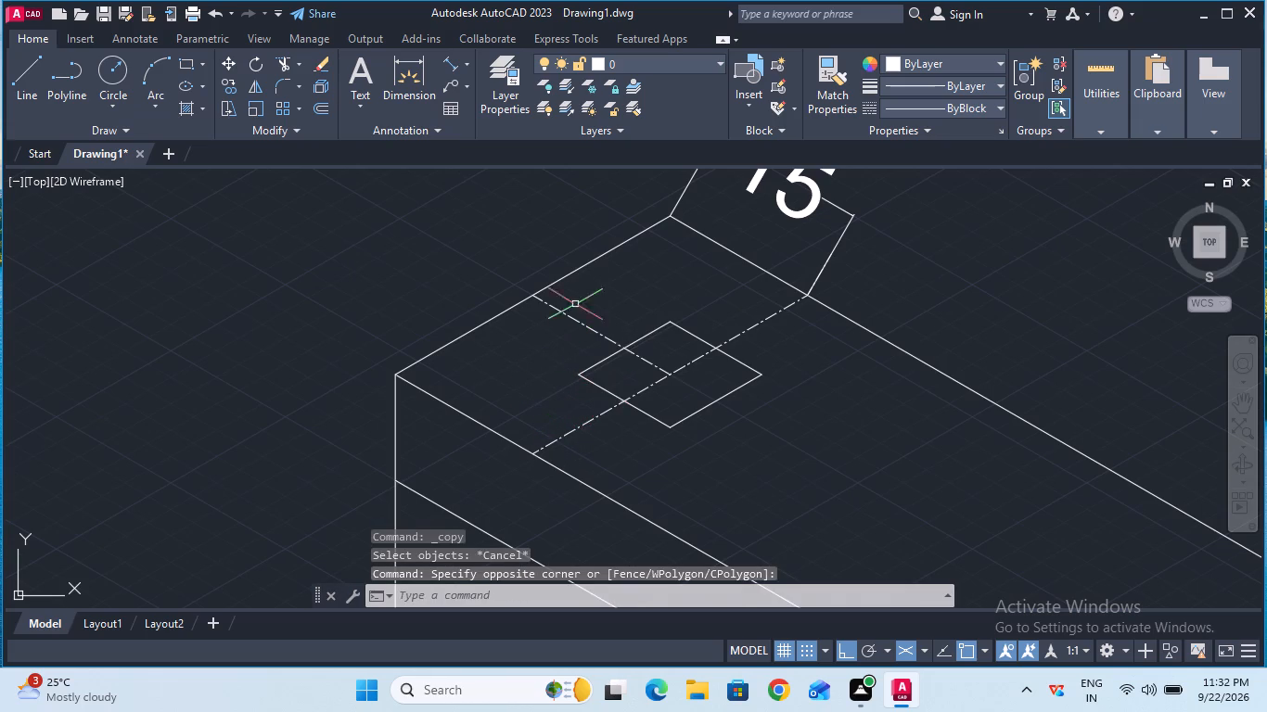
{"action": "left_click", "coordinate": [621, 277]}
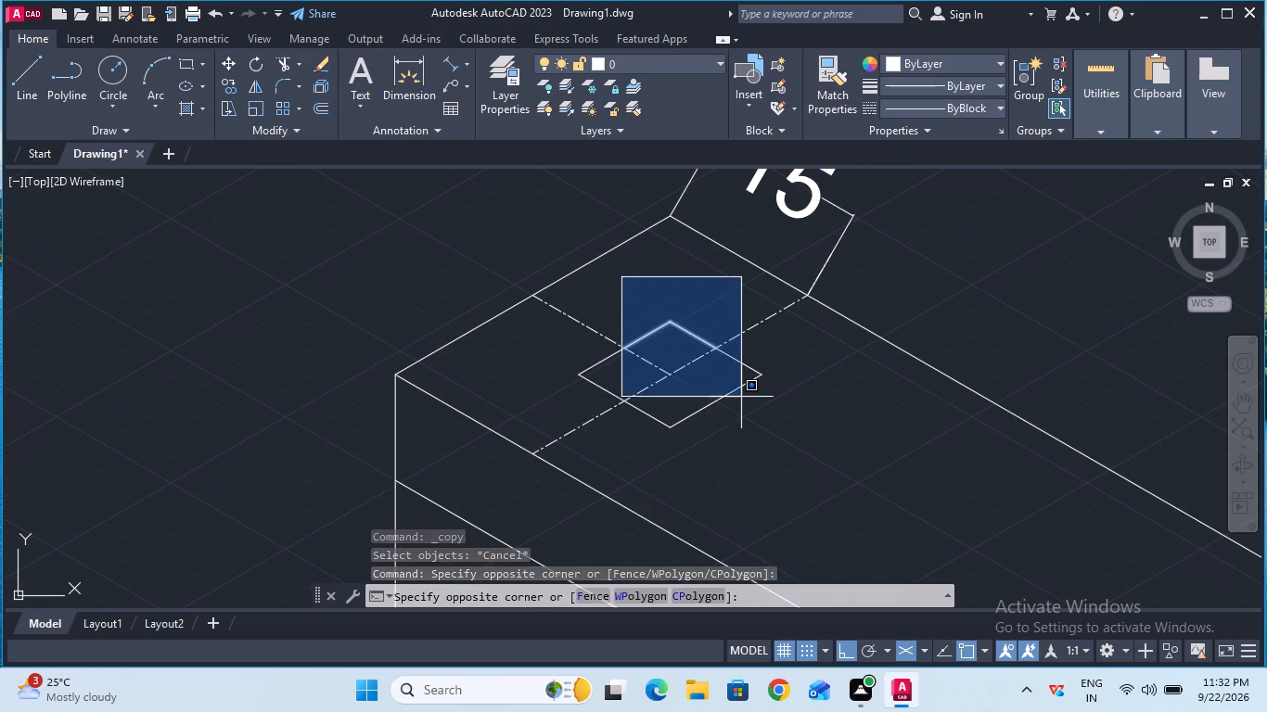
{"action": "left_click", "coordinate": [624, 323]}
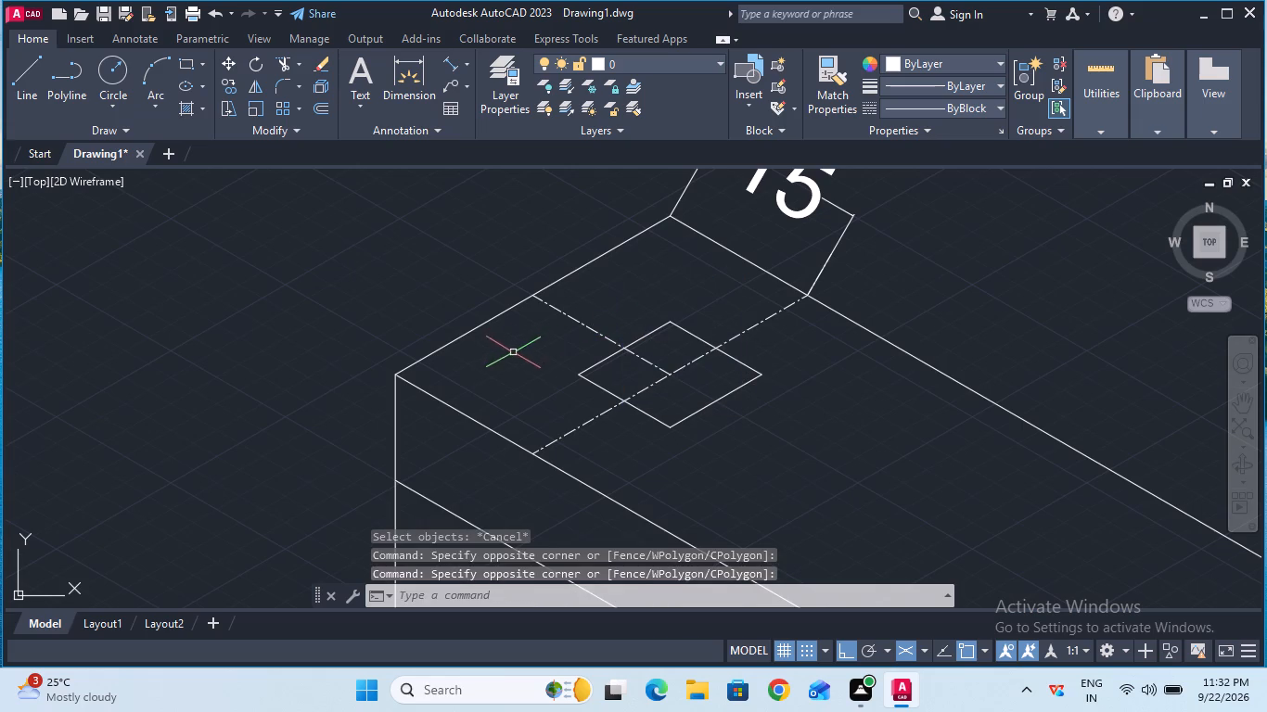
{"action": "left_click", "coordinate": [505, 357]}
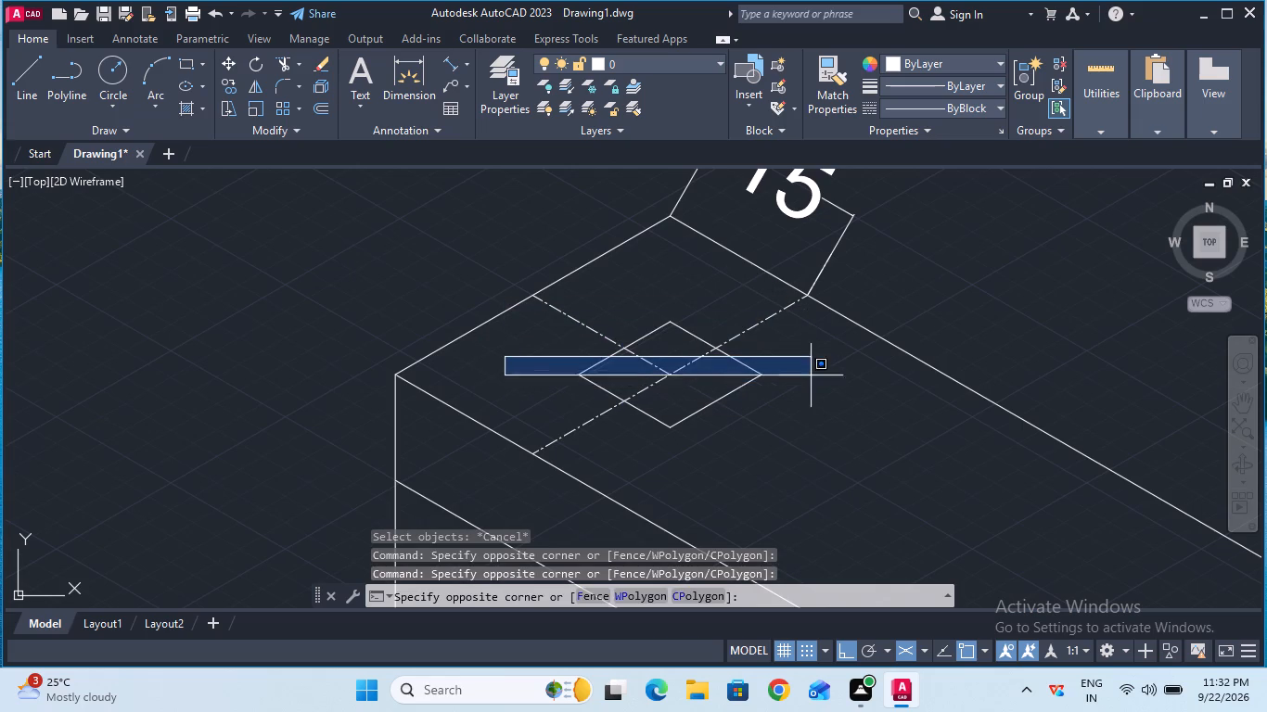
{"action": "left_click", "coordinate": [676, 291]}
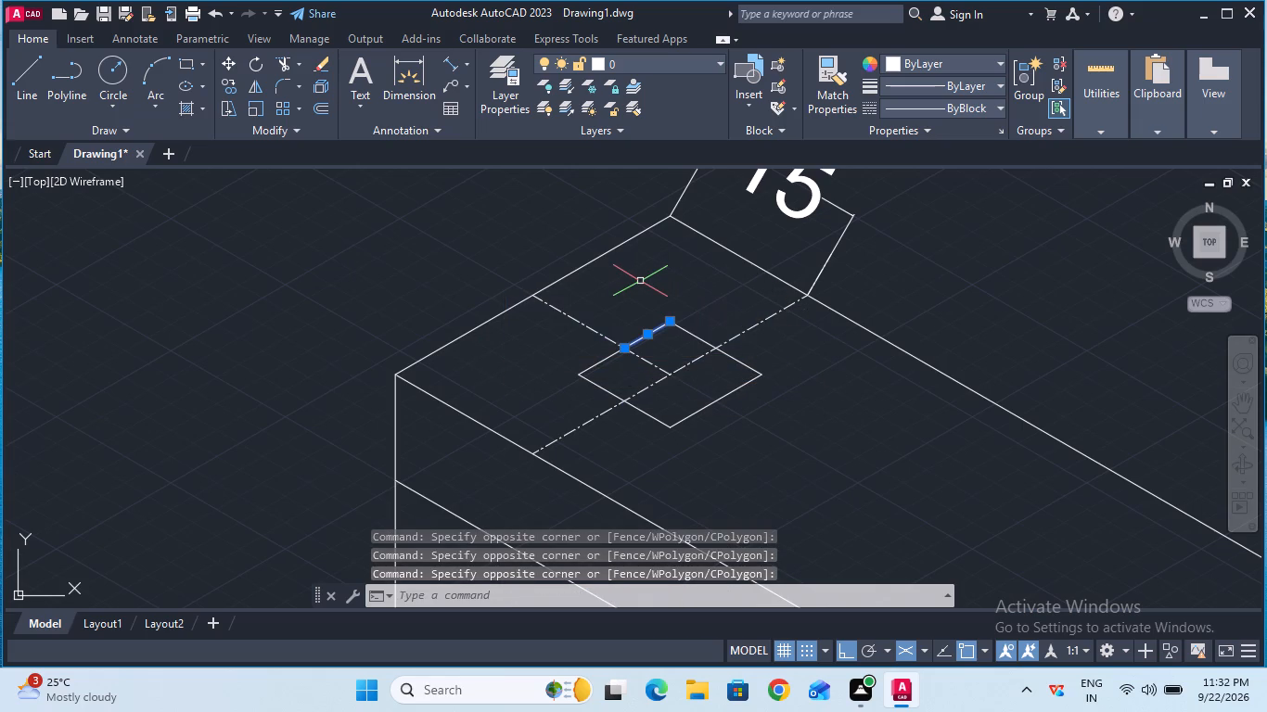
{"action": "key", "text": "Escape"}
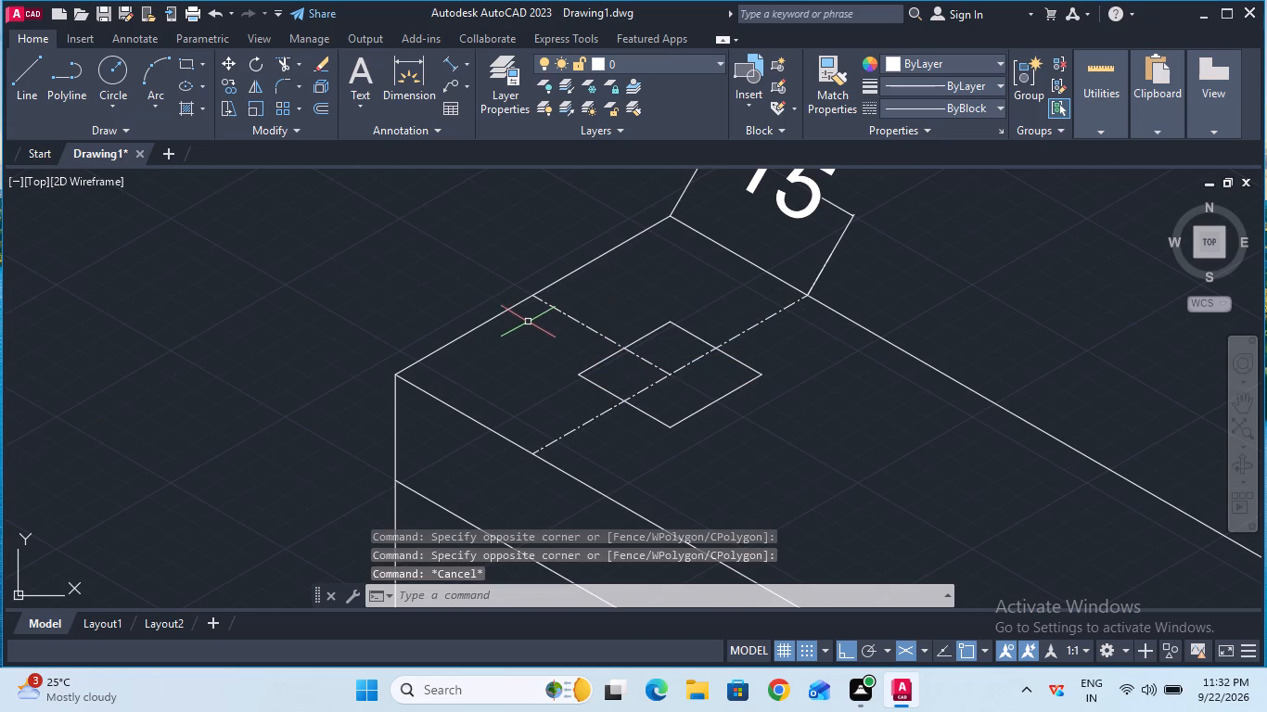
Join all the line segments of the small square on the top face into one polyline.
{"action": "left_click", "coordinate": [558, 245]}
{"action": "left_click", "coordinate": [783, 441]}
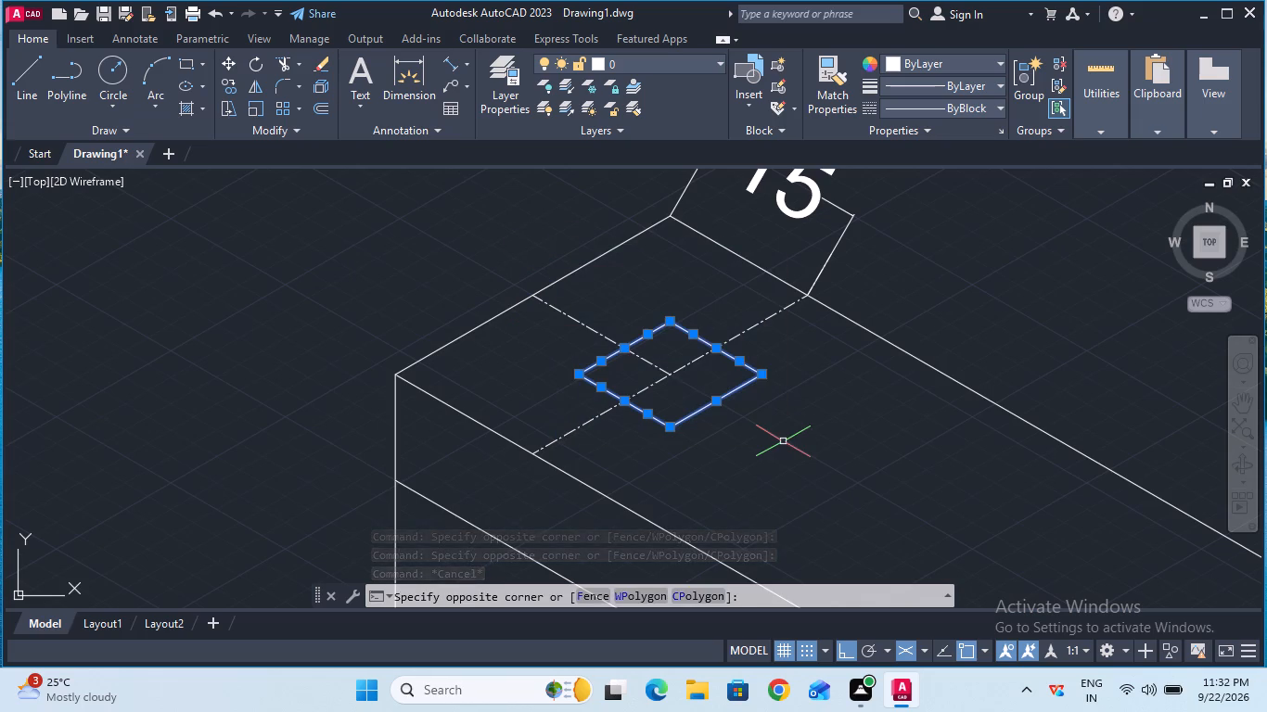
{"action": "type", "text": "jo"}
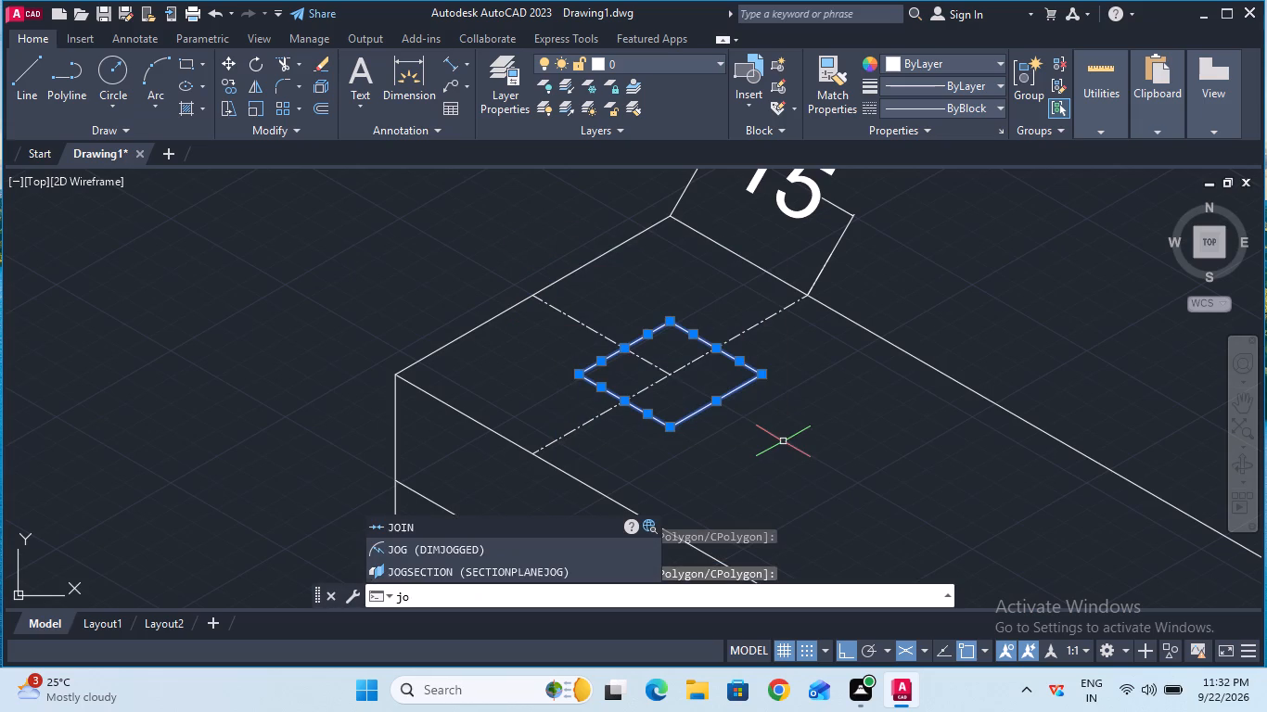
{"action": "left_click", "coordinate": [471, 521]}
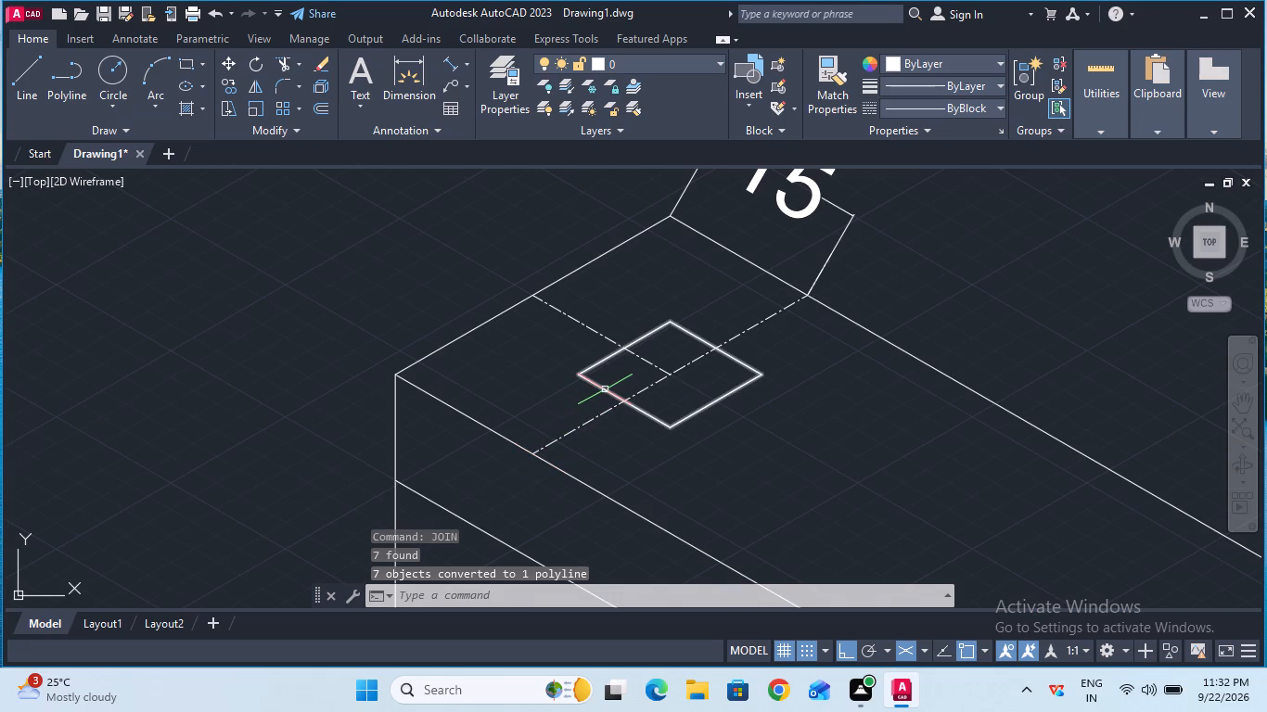
Copy the joined square 5 units straight up in the right isoplane, using the centre line intersection as base point.
{"action": "left_click", "coordinate": [232, 93]}
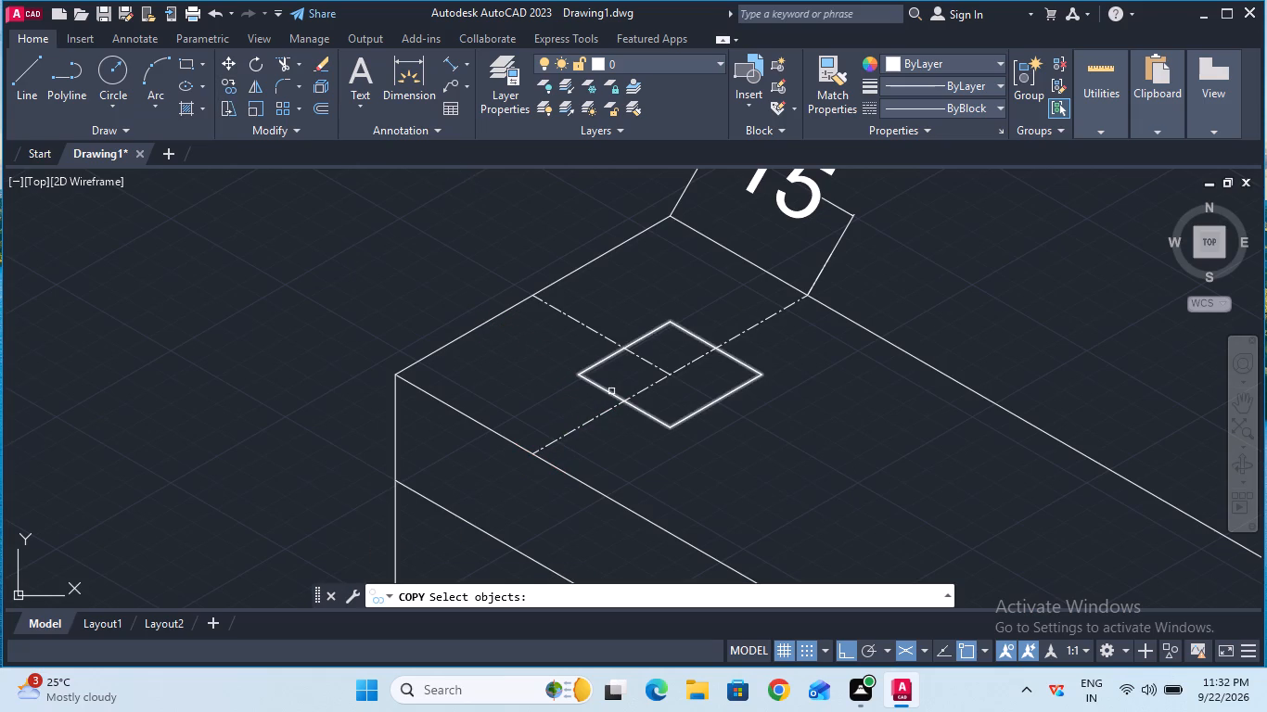
{"action": "left_click", "coordinate": [610, 390]}
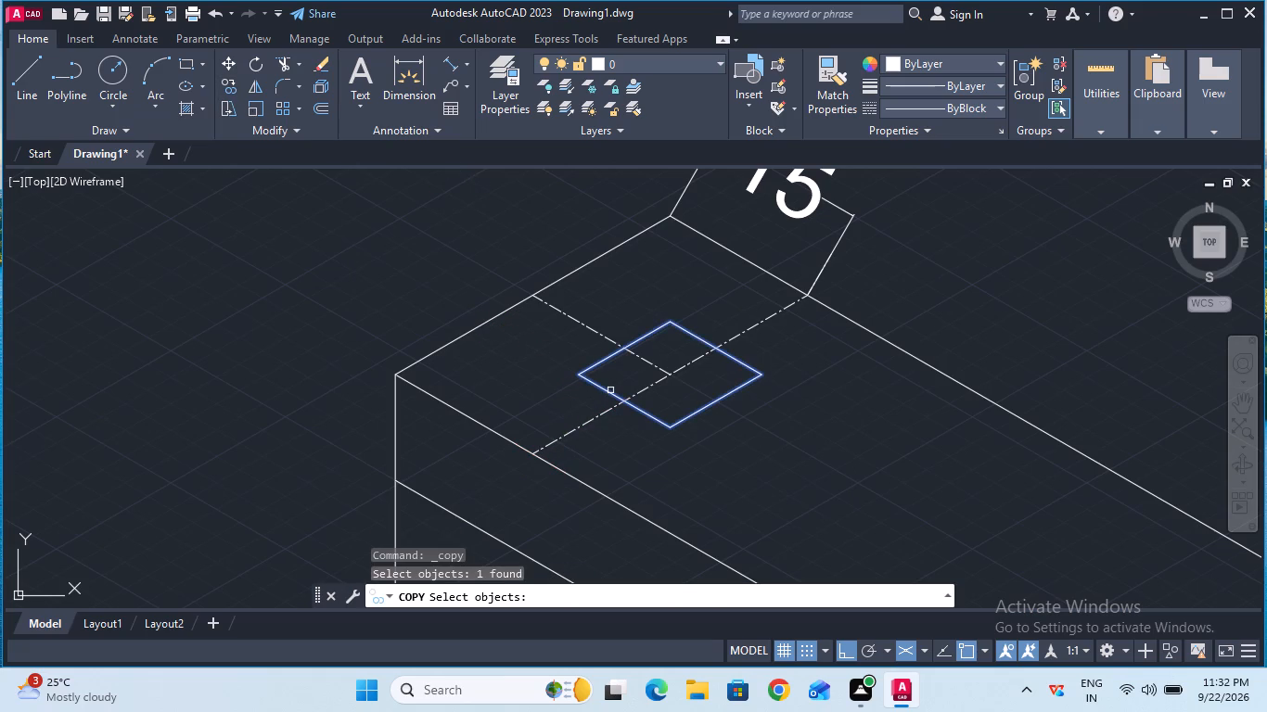
{"action": "key", "text": "Return"}
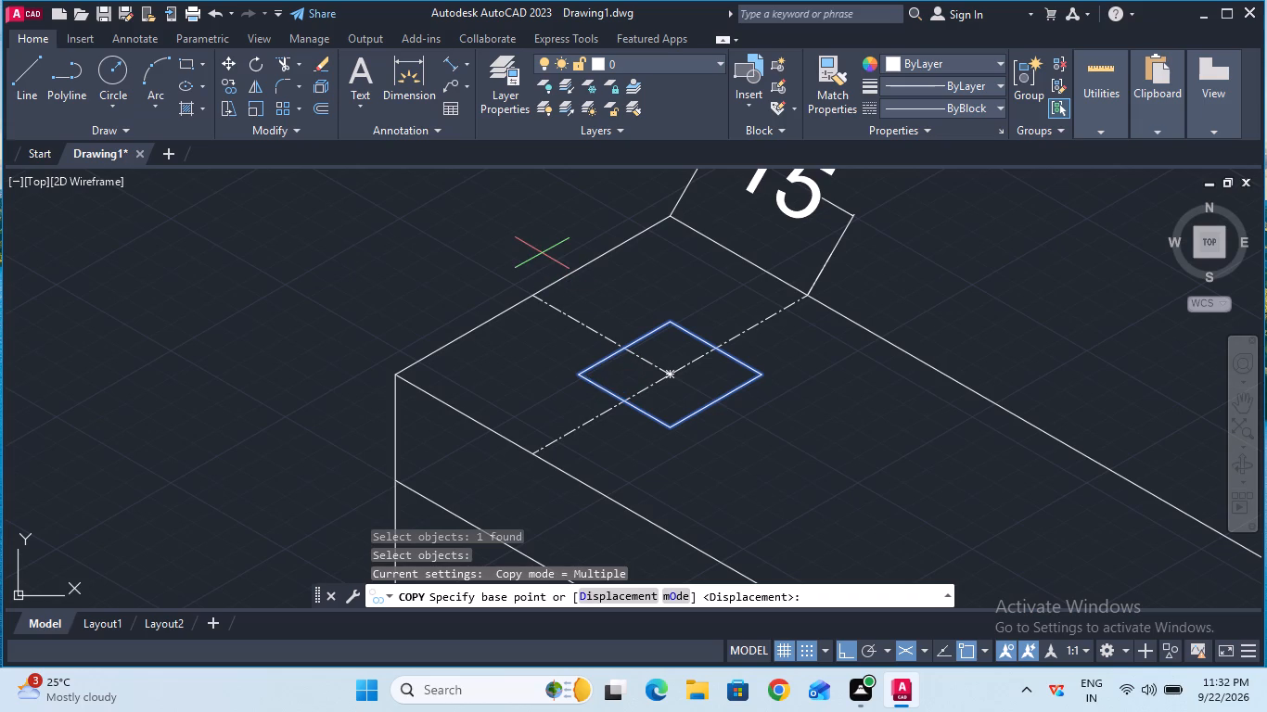
{"action": "key", "text": "F5"}
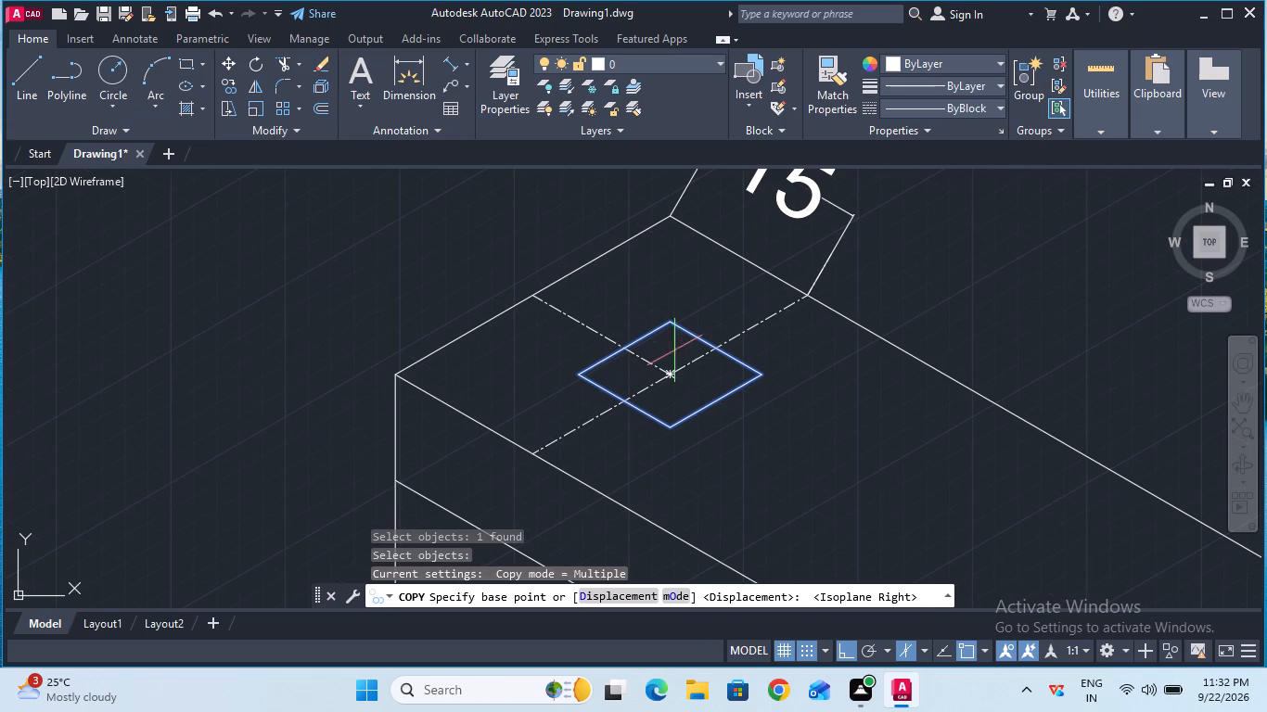
{"action": "left_click", "coordinate": [672, 370]}
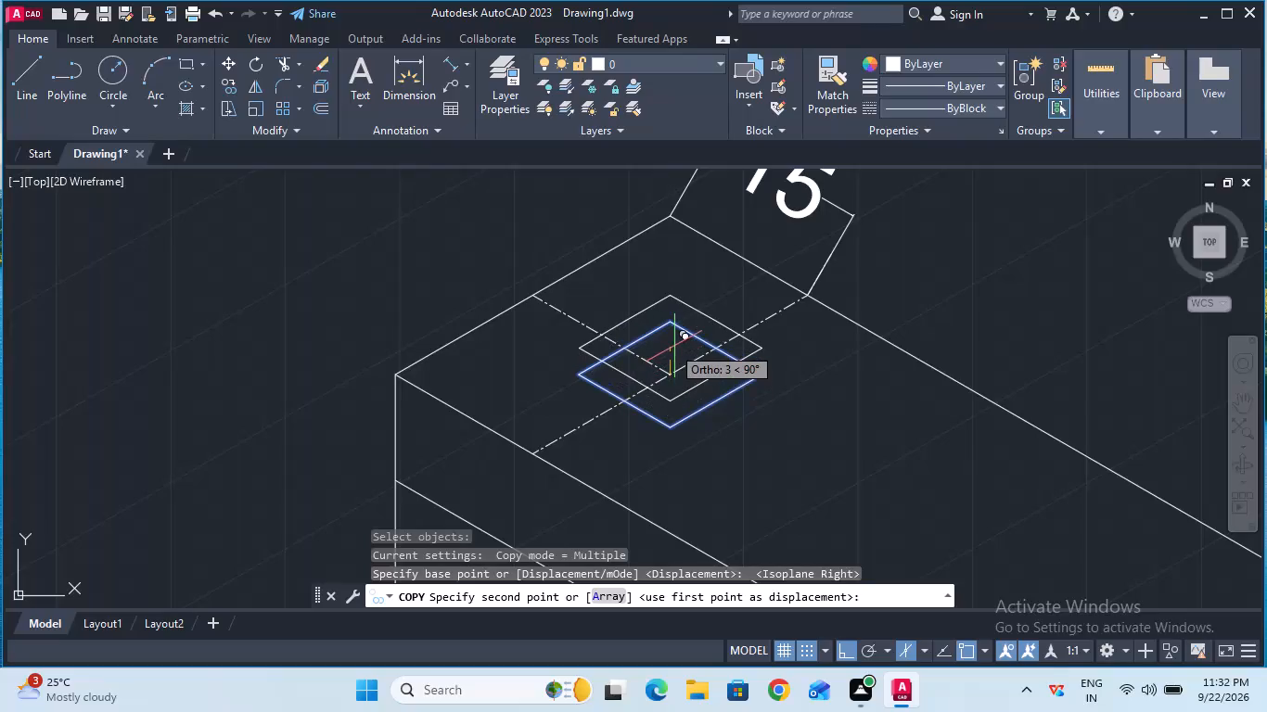
{"action": "key", "text": "5"}
{"action": "key", "text": "Return"}
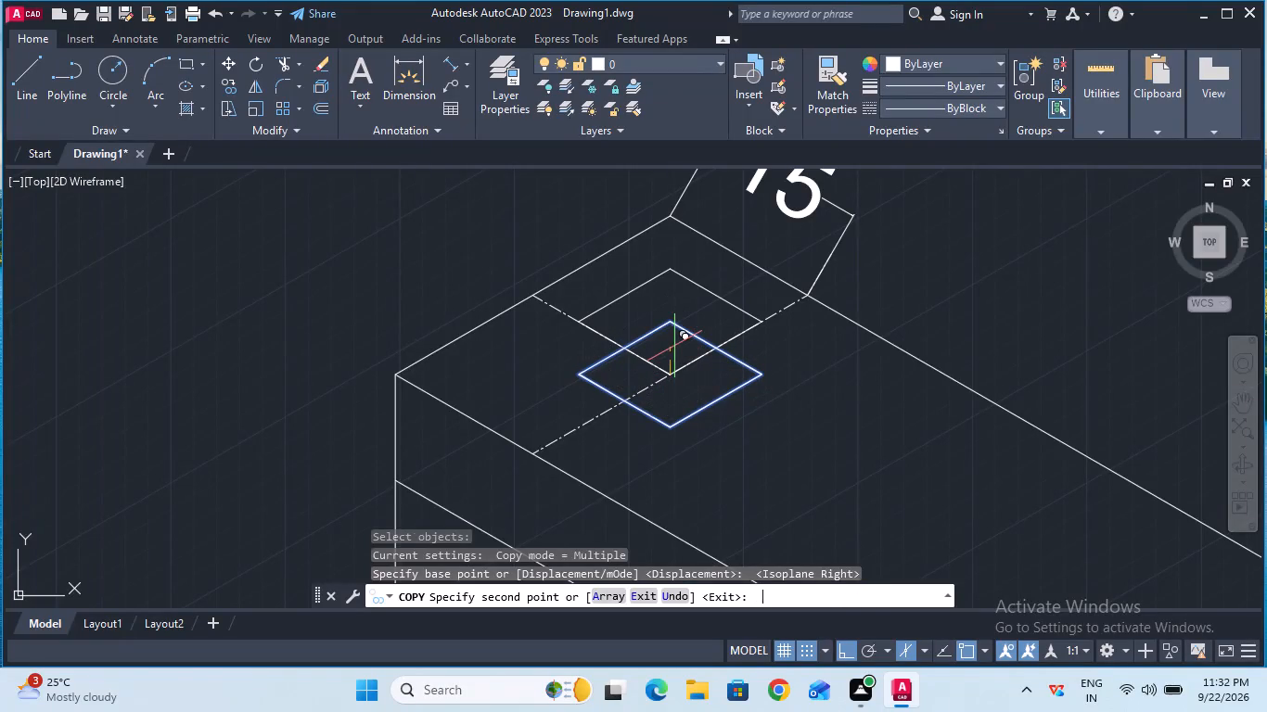
{"action": "key", "text": "Escape"}
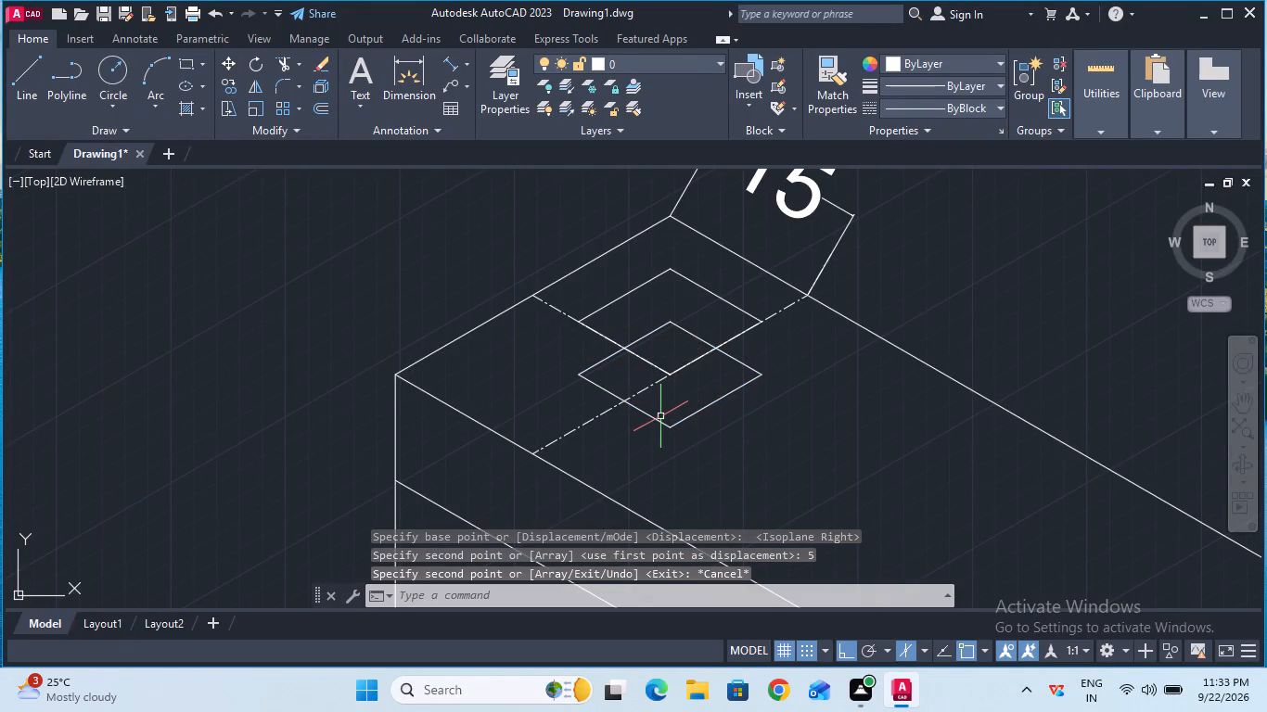
Draw vertical edges joining the front and left corners of the raised square to the matching corners of the base square.
{"action": "scroll", "coordinate": [660, 416], "scroll_direction": "down", "scroll_amount": 3, "text": "ctrl"}
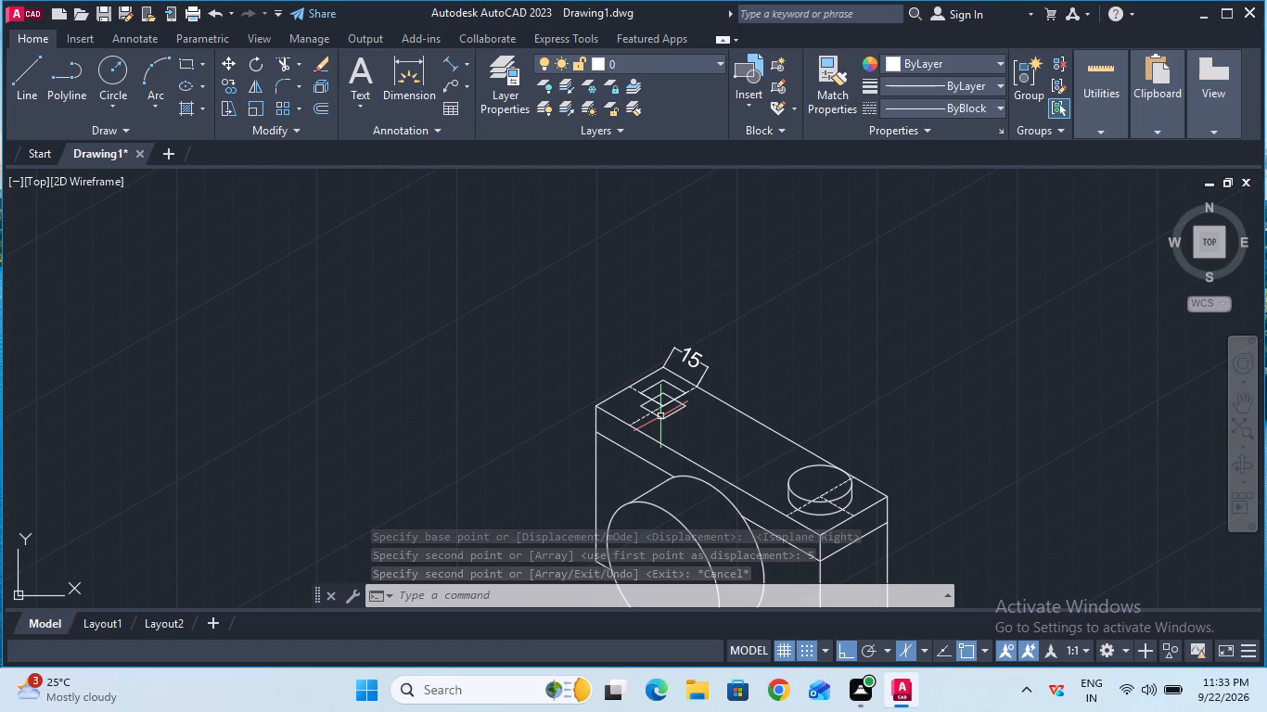
{"action": "scroll", "coordinate": [660, 416], "scroll_direction": "up", "scroll_amount": 3, "text": "ctrl"}
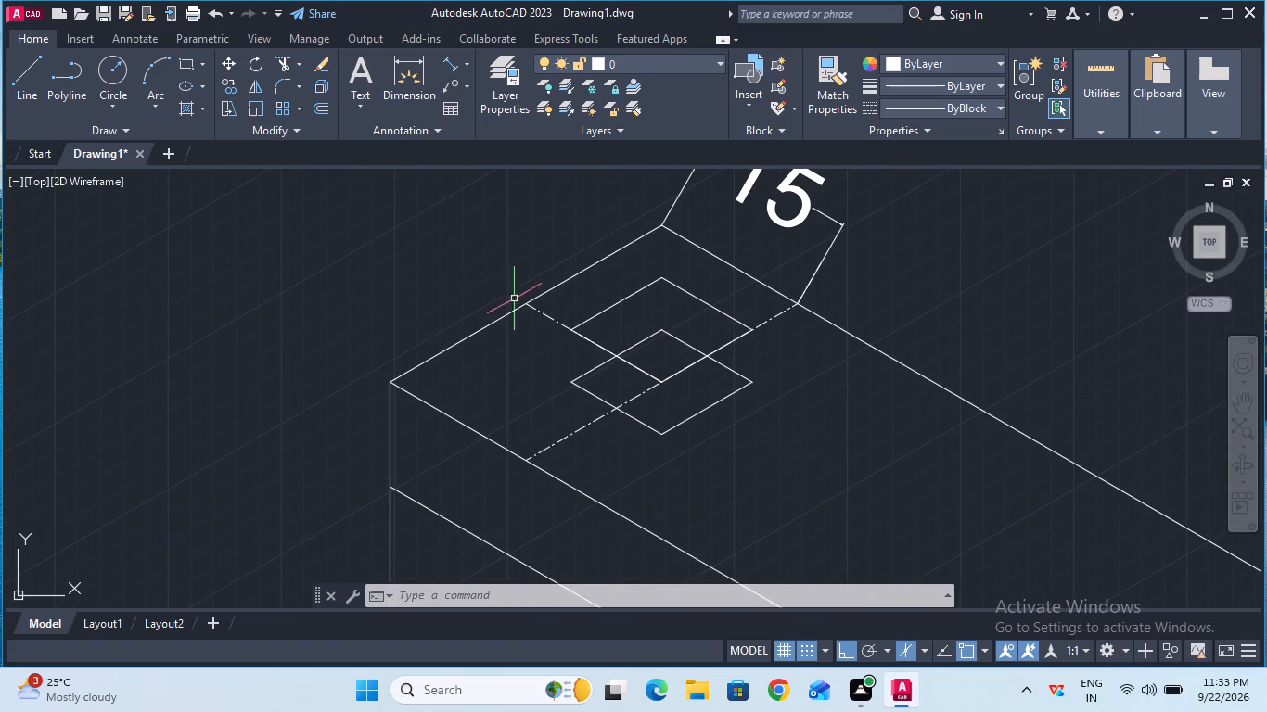
{"action": "left_click", "coordinate": [40, 83]}
{"action": "left_click", "coordinate": [662, 387]}
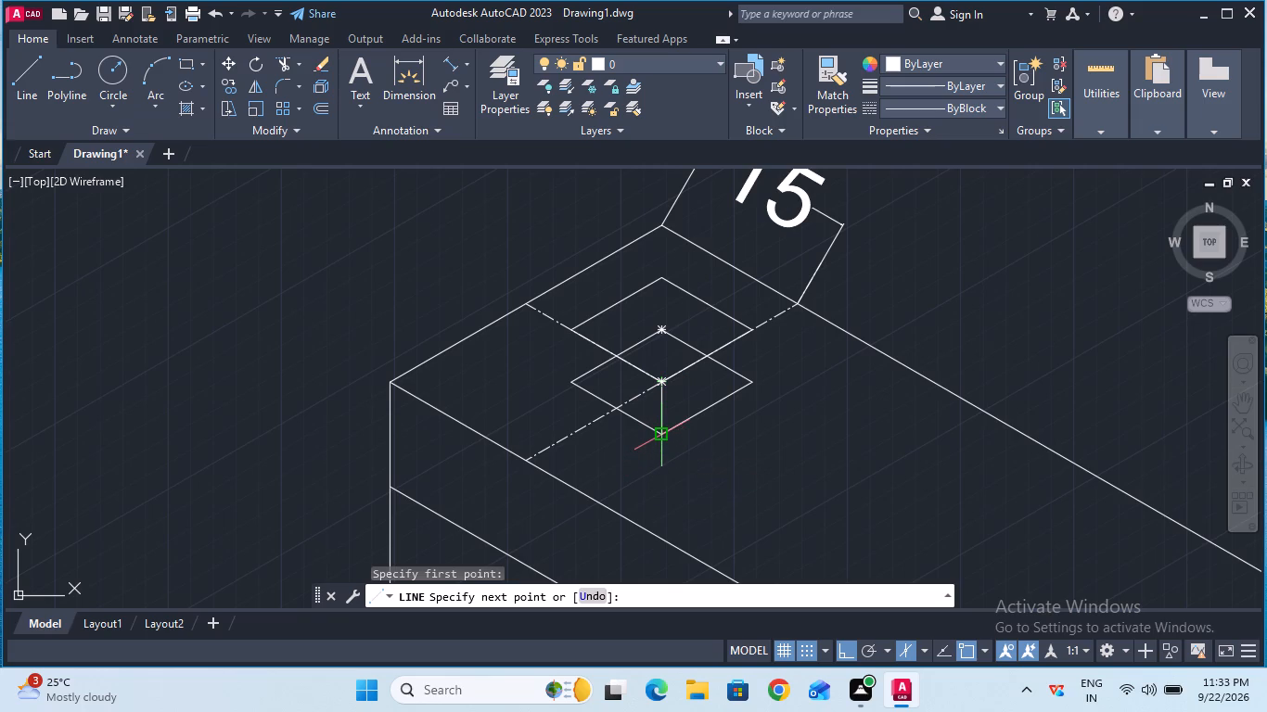
{"action": "left_click", "coordinate": [659, 434]}
{"action": "key", "text": "Escape"}
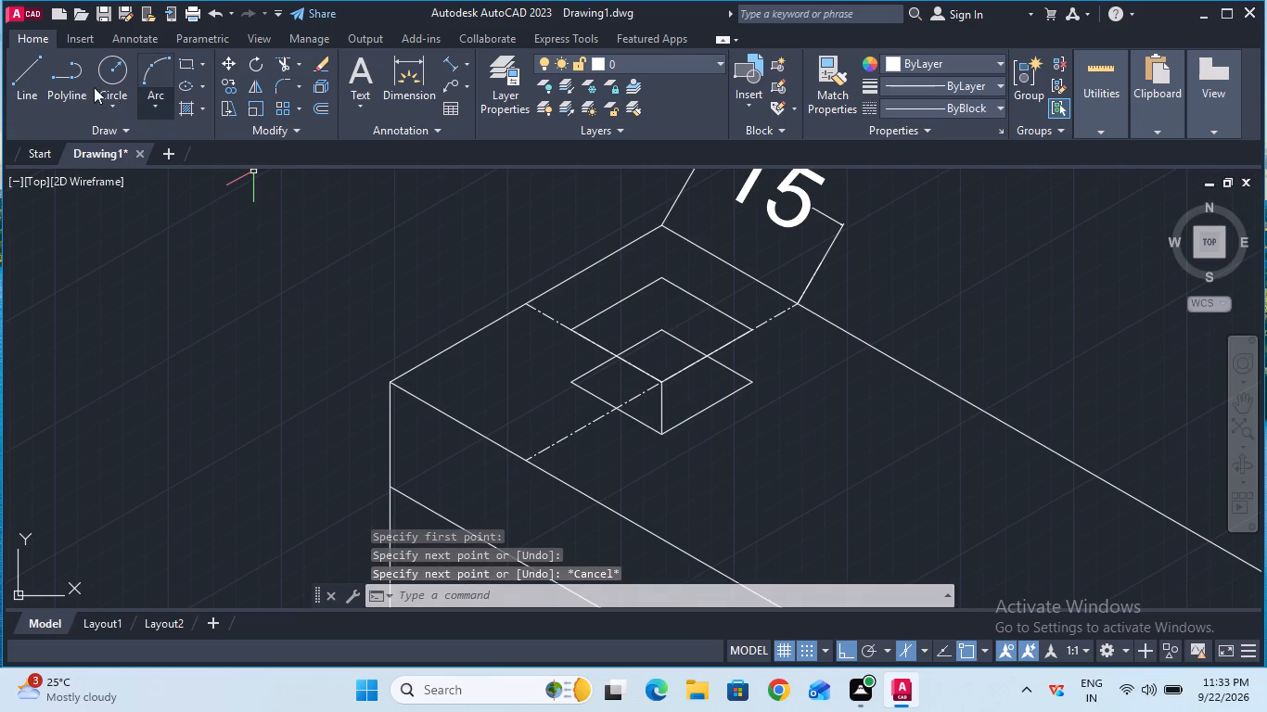
{"action": "left_click", "coordinate": [39, 83]}
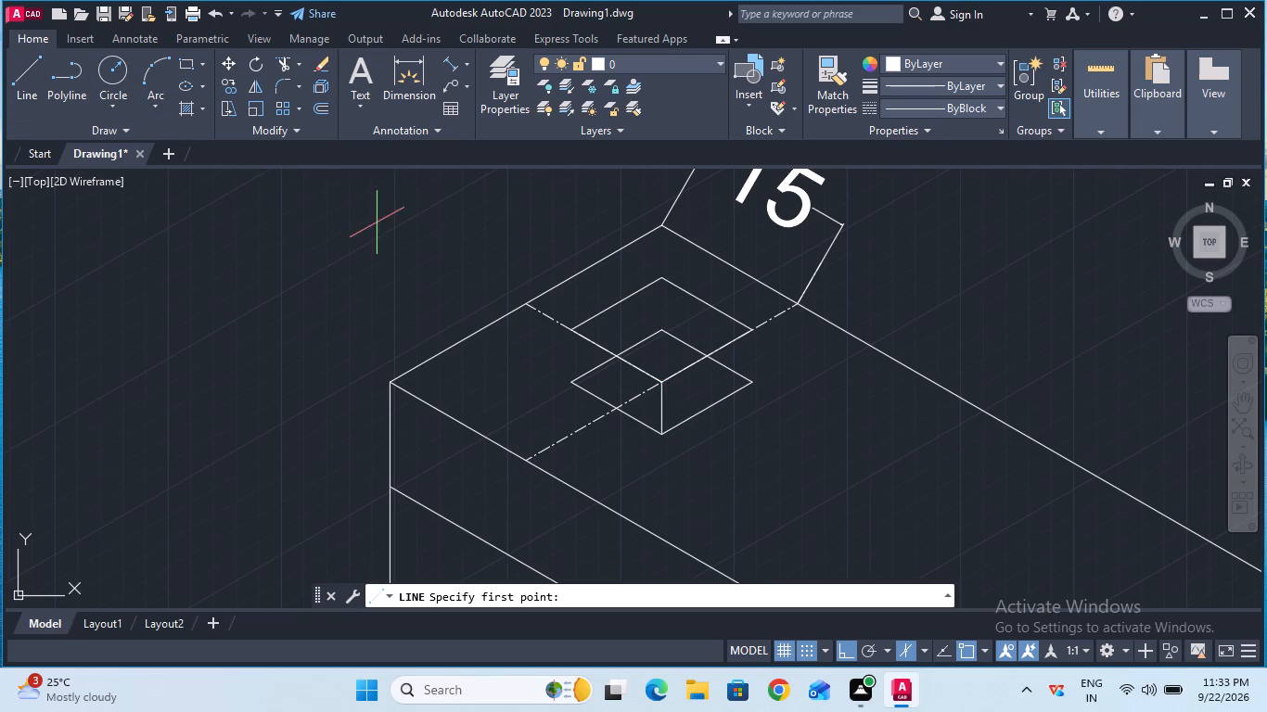
{"action": "left_click", "coordinate": [573, 332]}
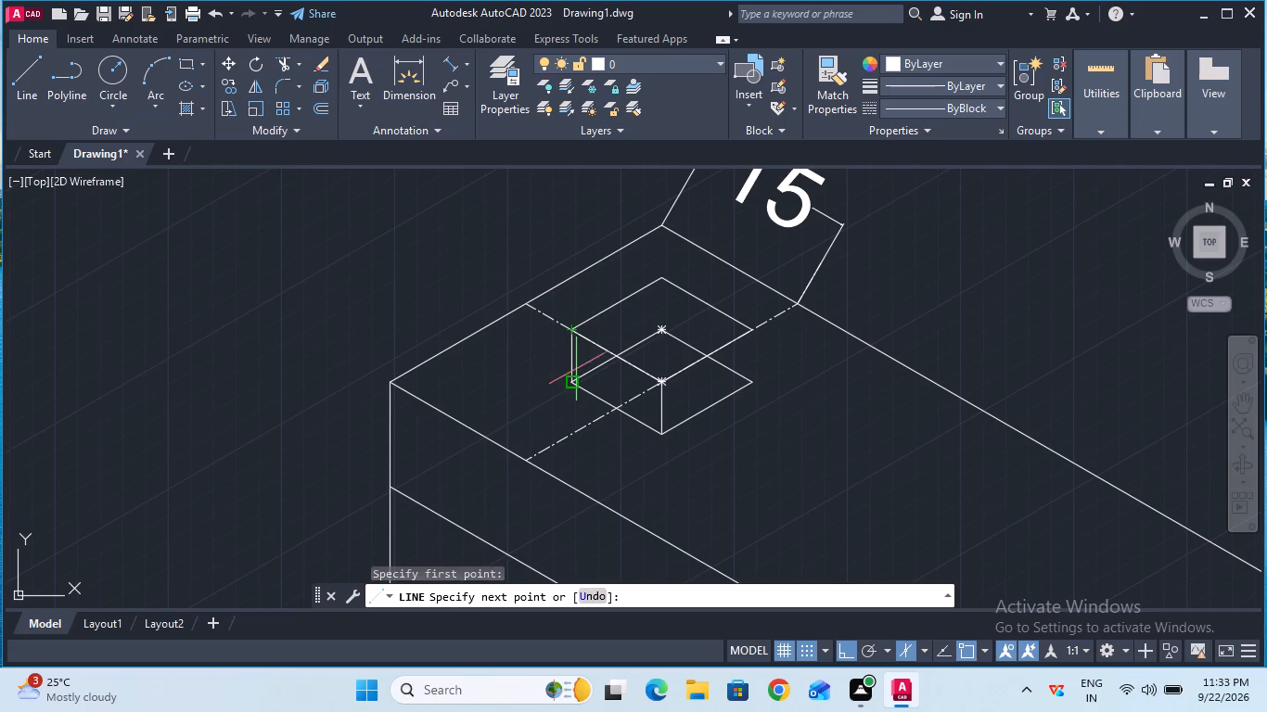
{"action": "left_click", "coordinate": [577, 379]}
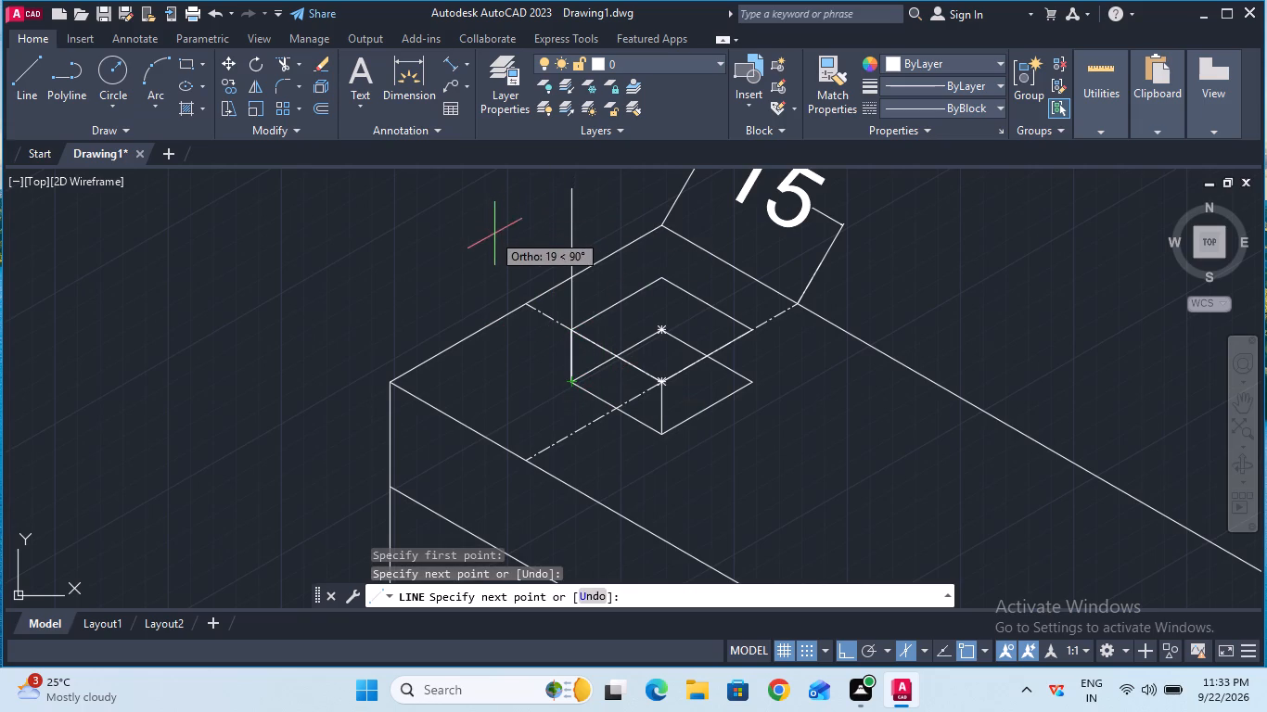
{"action": "key", "text": "Escape"}
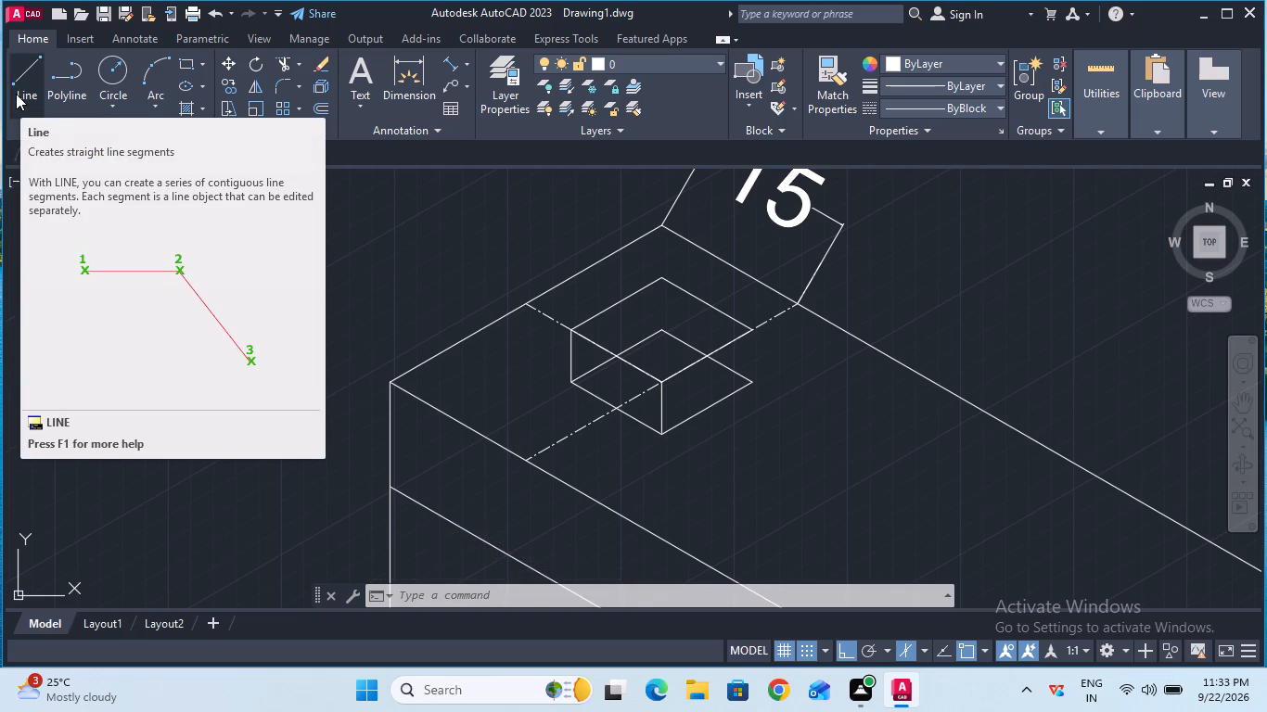
Draw vertical edges joining the back and right corners of the raised square to the matching base corners.
{"action": "left_click", "coordinate": [16, 94]}
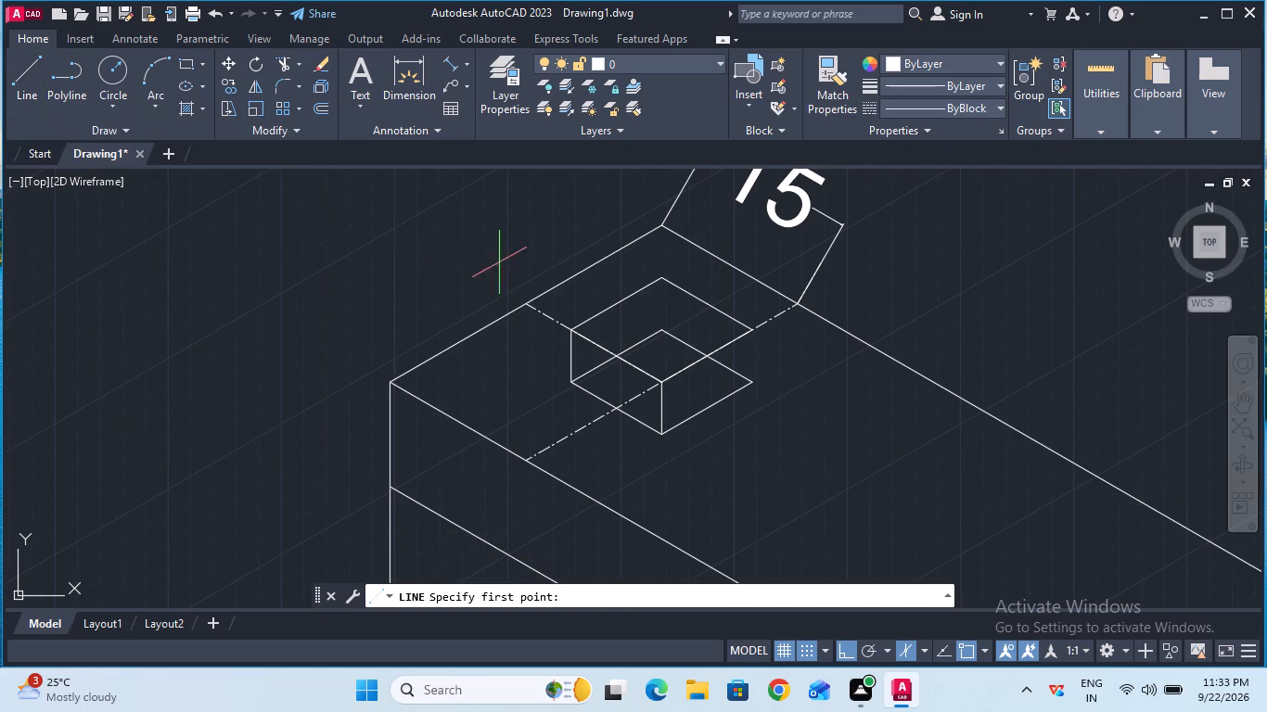
{"action": "left_click", "coordinate": [657, 274]}
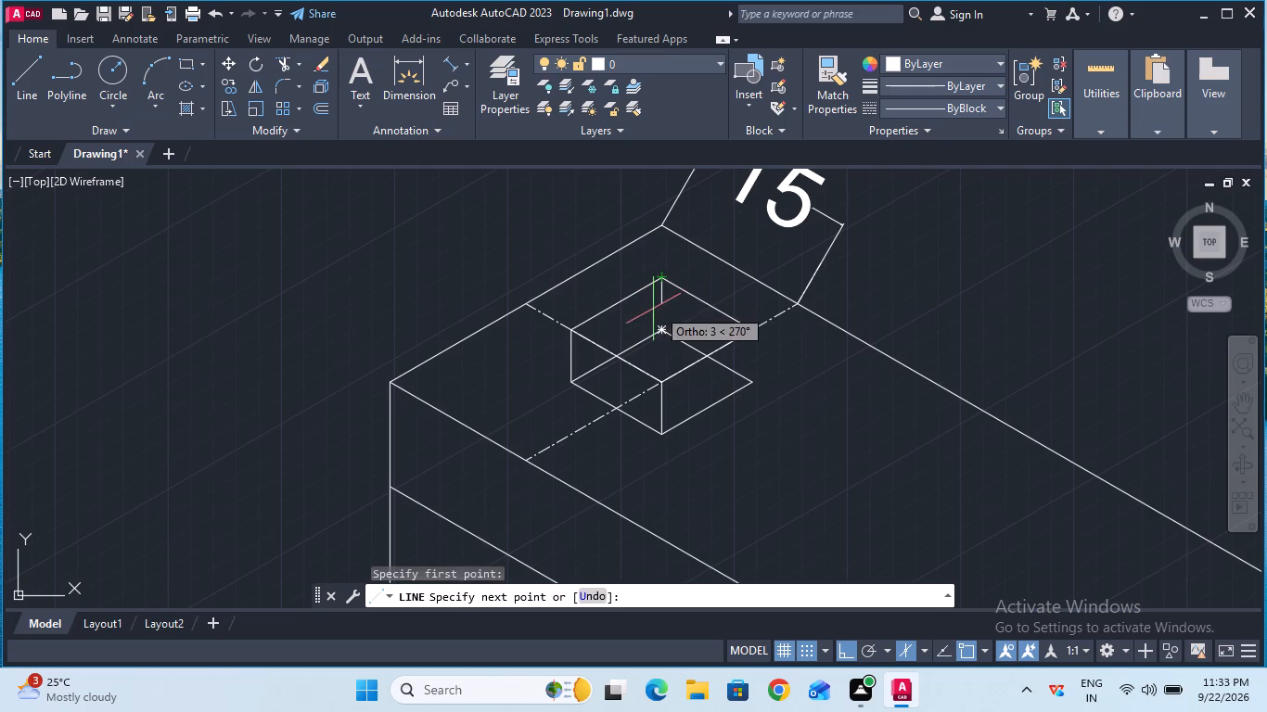
{"action": "left_click", "coordinate": [659, 328]}
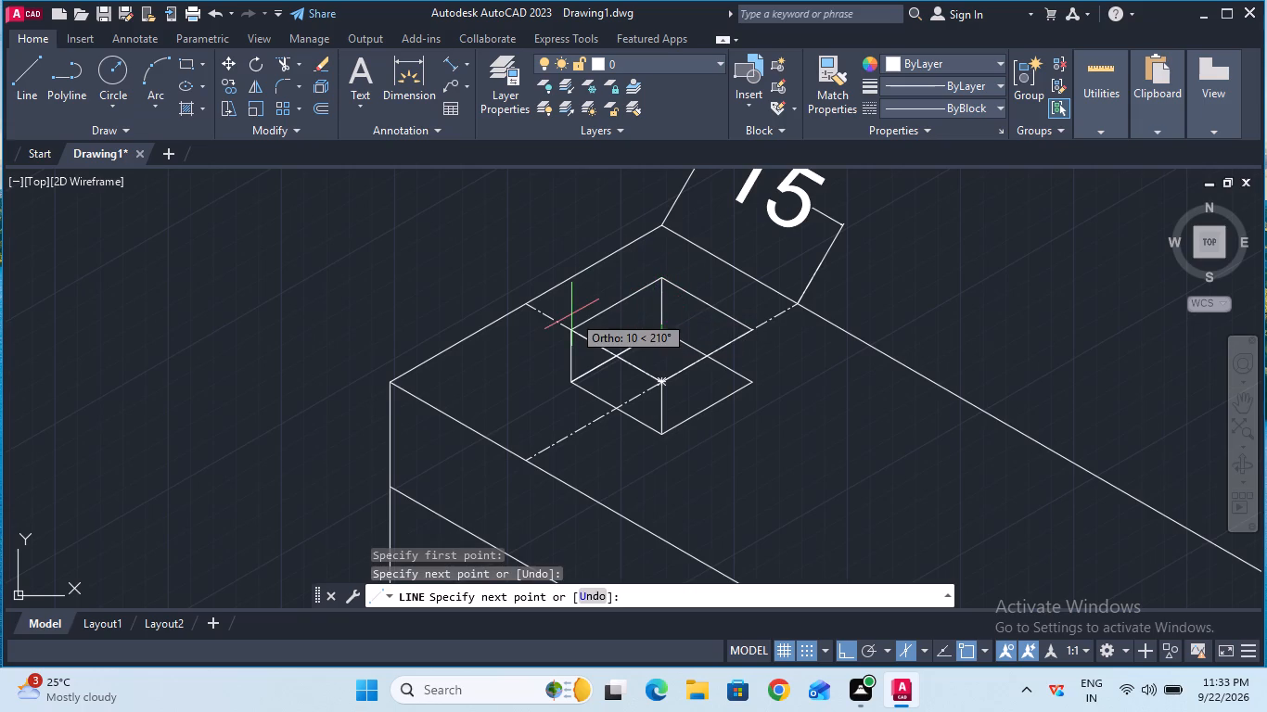
{"action": "key", "text": "Escape"}
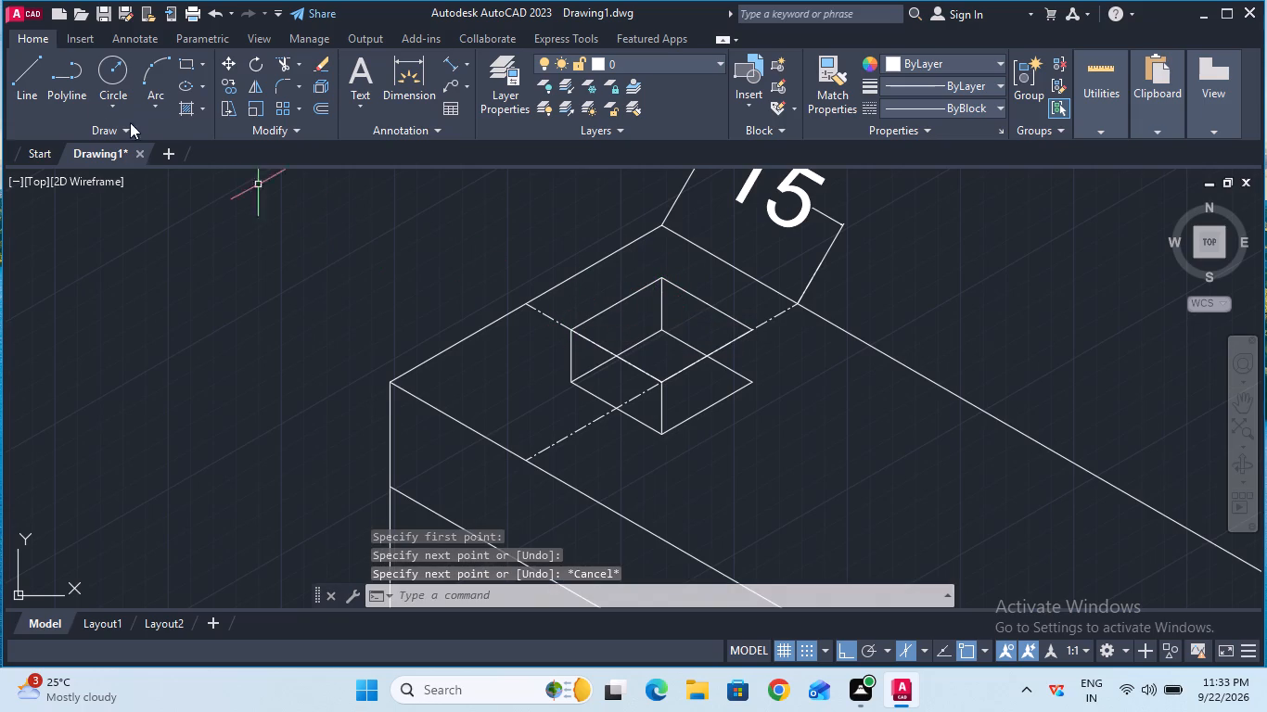
{"action": "left_click", "coordinate": [40, 71]}
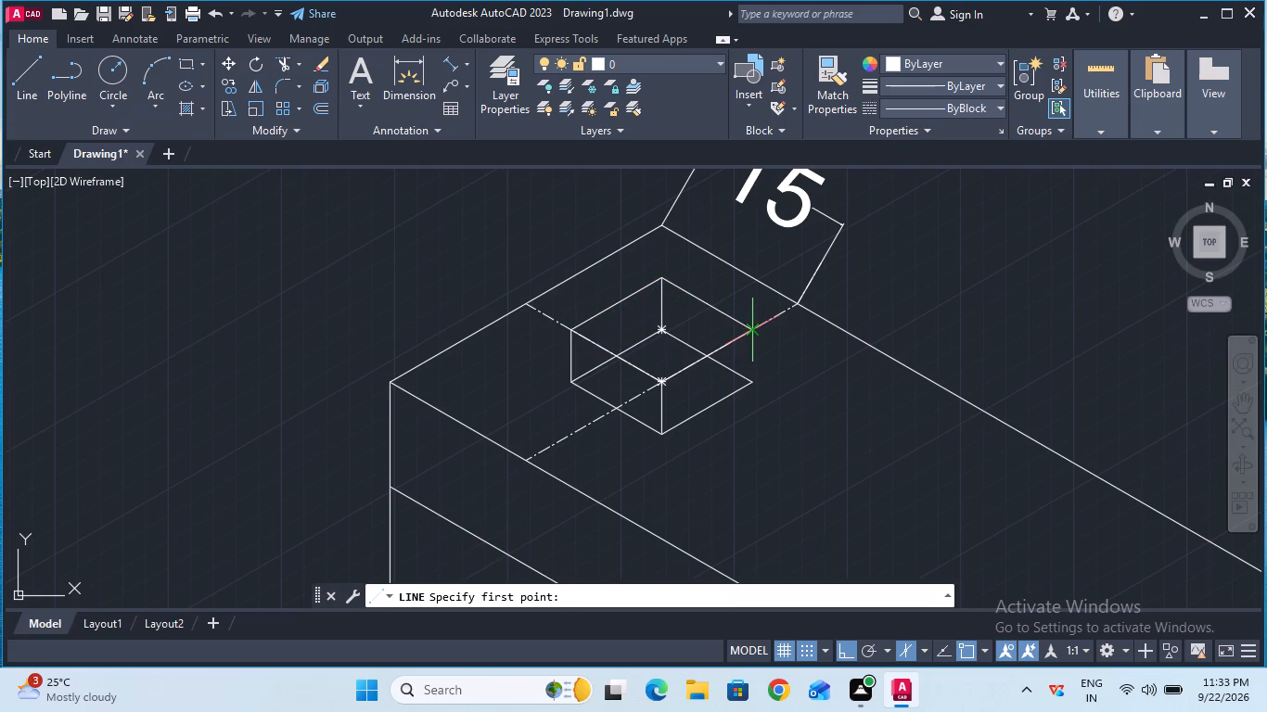
{"action": "left_click", "coordinate": [749, 324]}
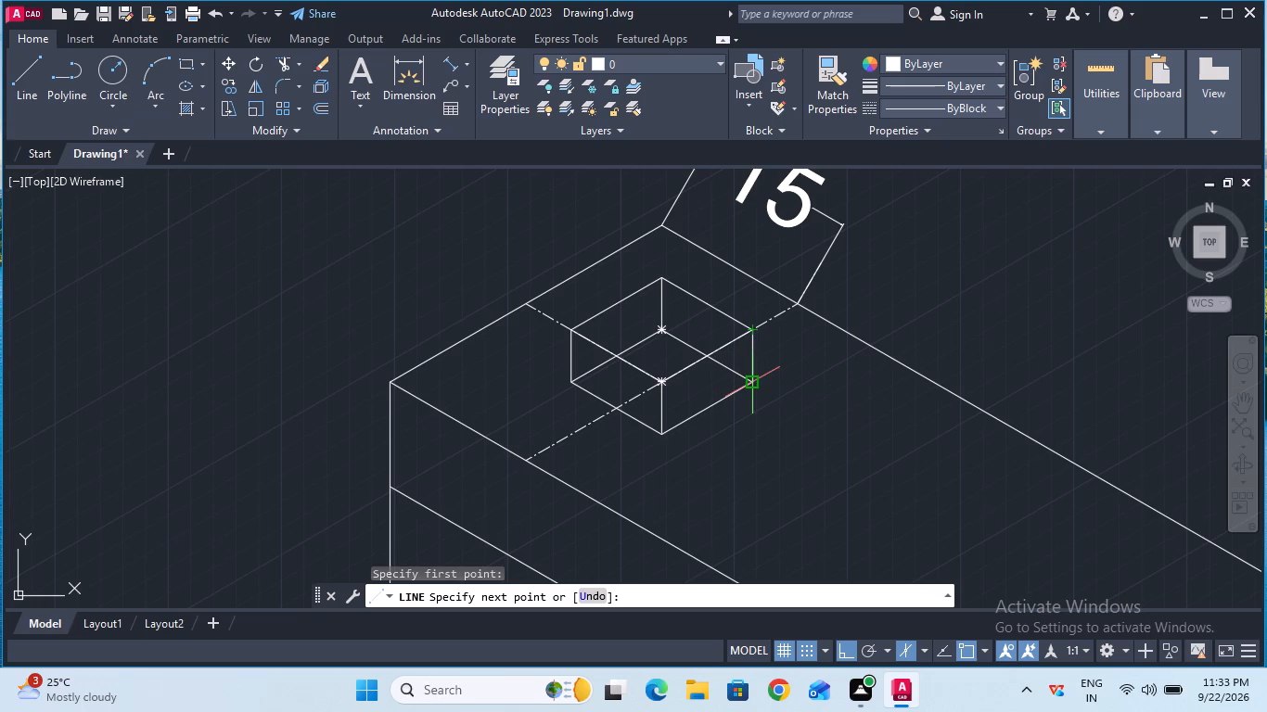
{"action": "left_click", "coordinate": [749, 381]}
{"action": "key", "text": "Escape"}
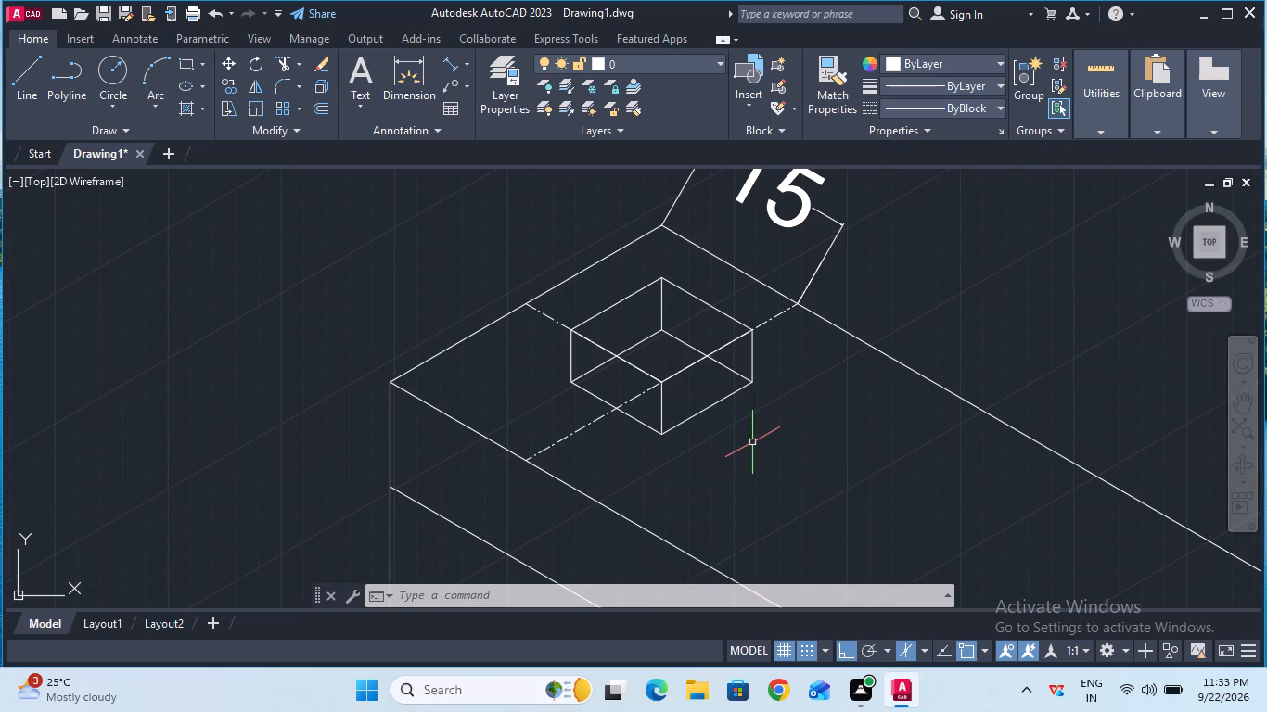
{"action": "scroll", "coordinate": [752, 442], "scroll_direction": "down", "scroll_amount": 2, "text": "ctrl"}
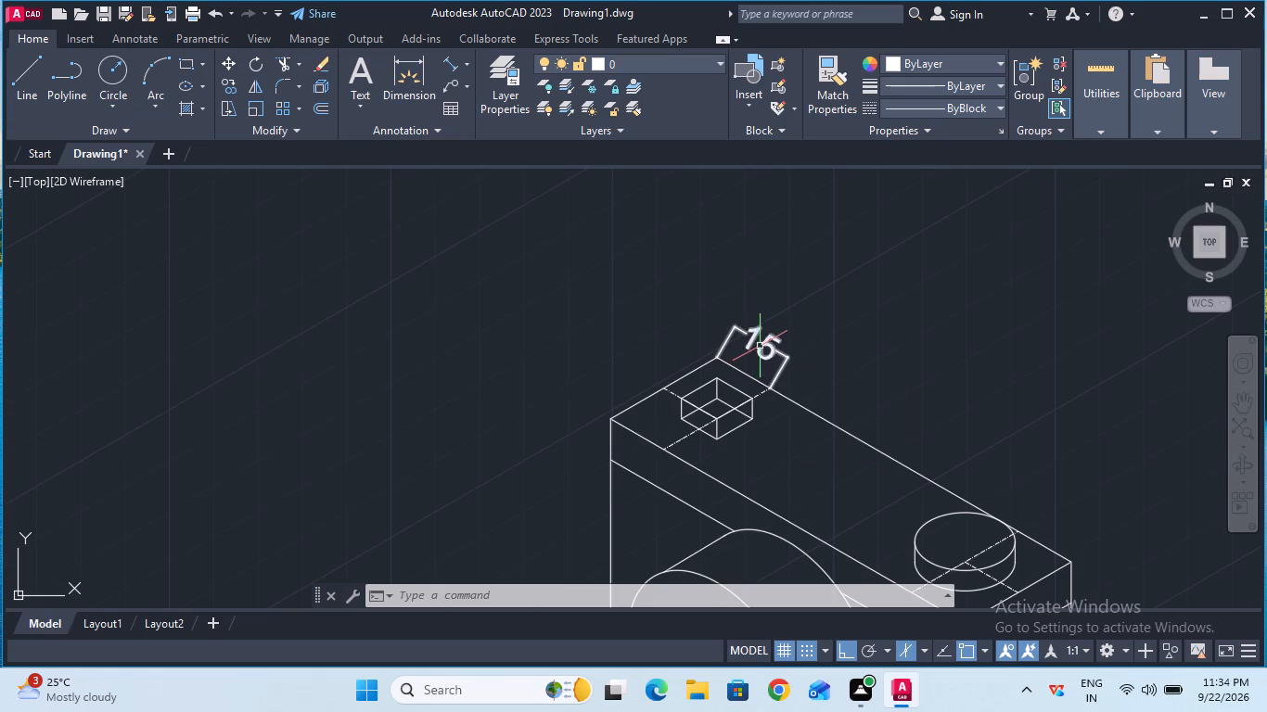
Delete the 15 dimension at the back corner of the block's top face.
{"action": "left_click", "coordinate": [760, 346]}
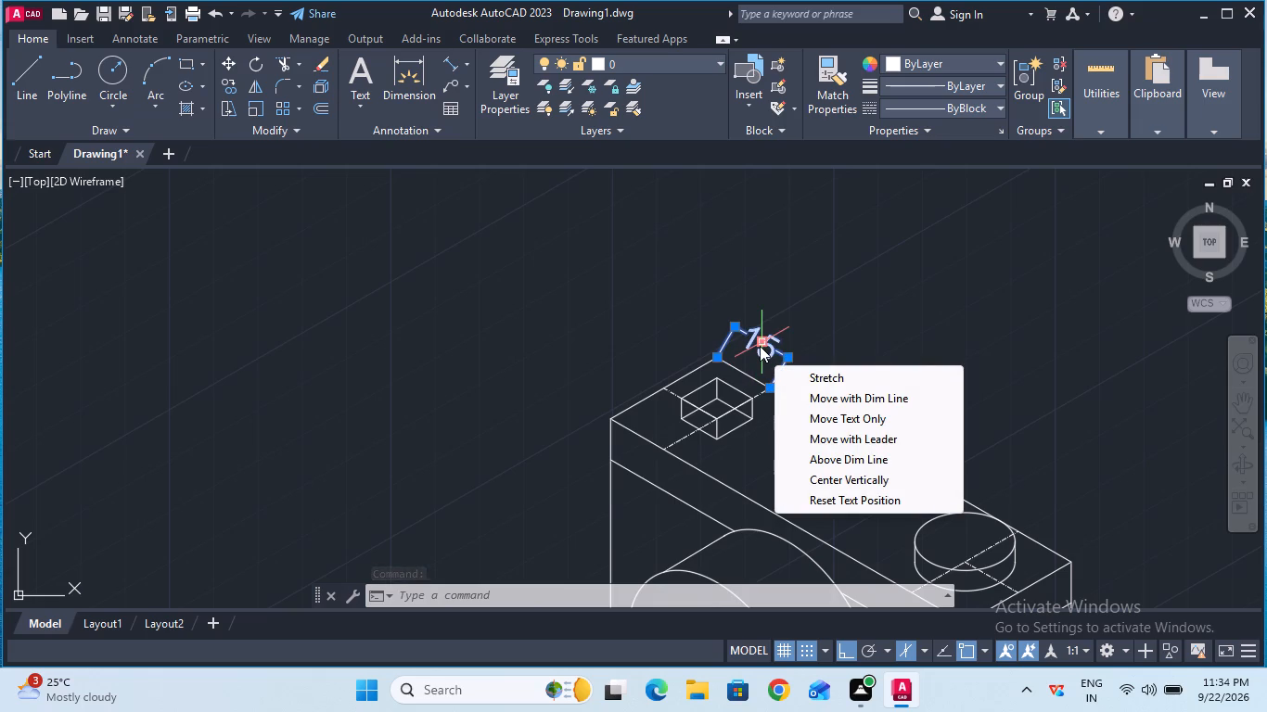
{"action": "key", "text": "Delete"}
{"action": "key", "text": "Escape"}
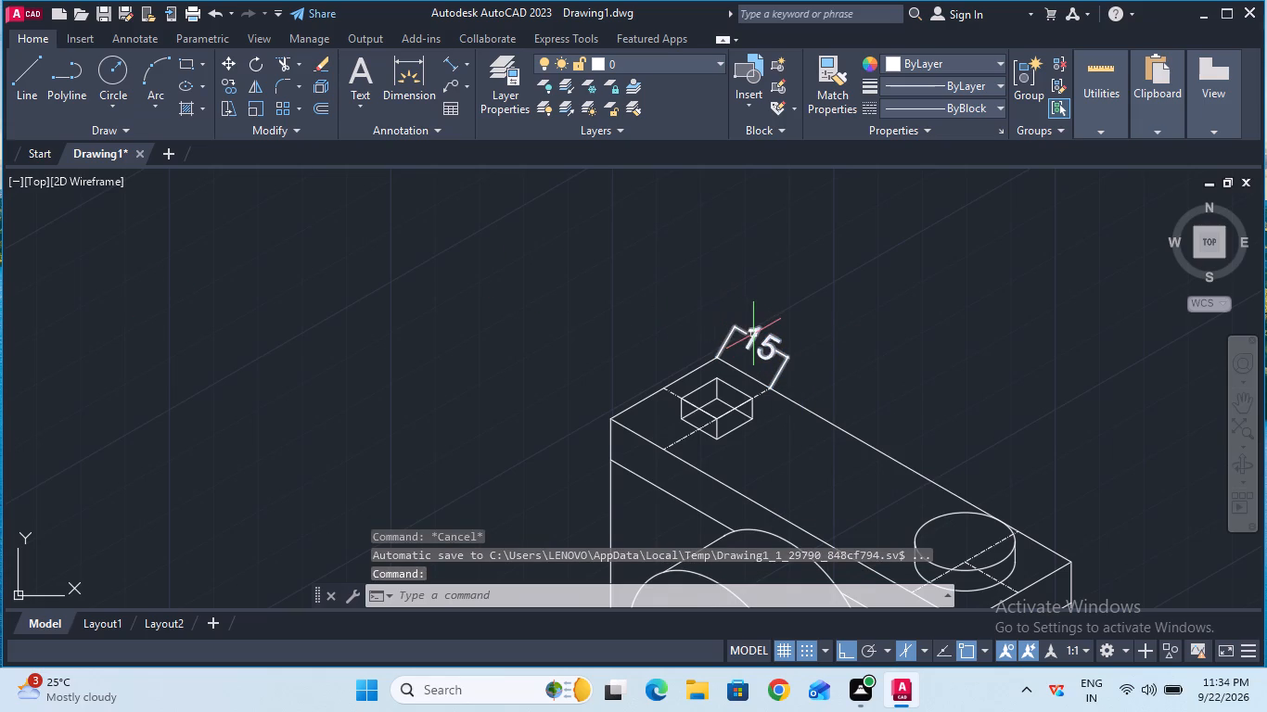
{"action": "left_click_drag", "start_coordinate": [753, 335], "coordinate": [755, 323]}
{"action": "key", "text": "Delete"}
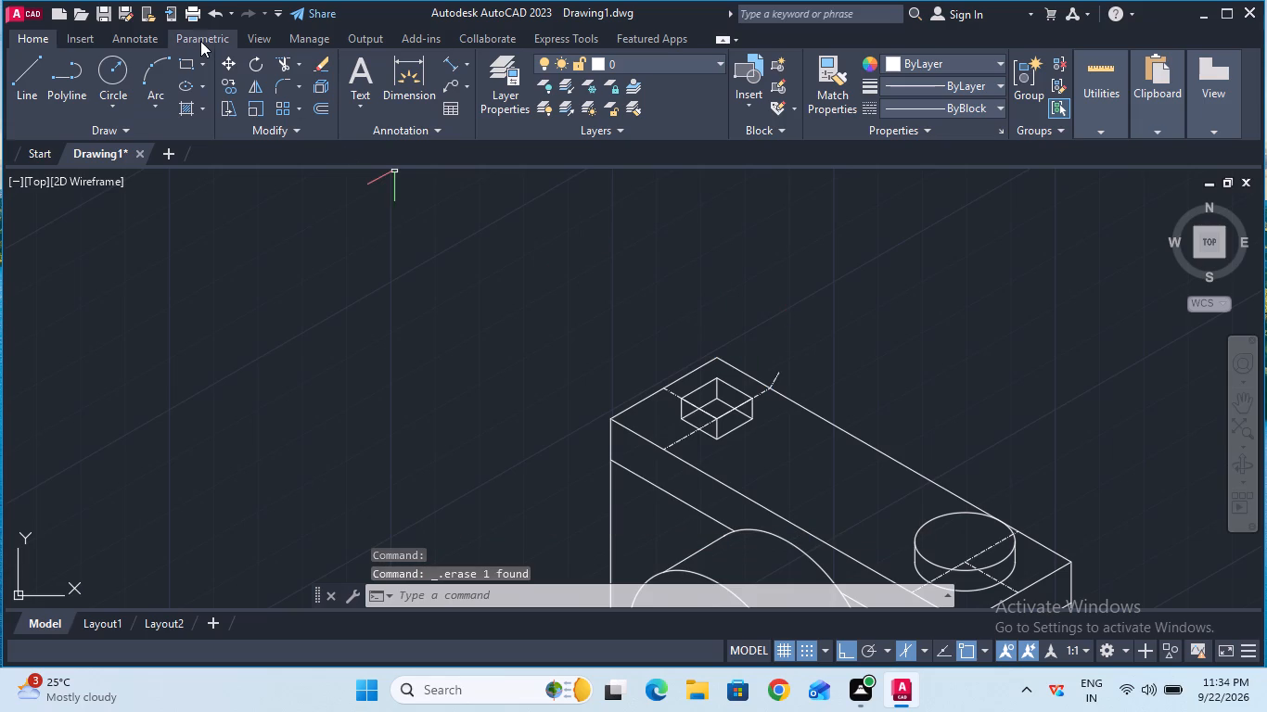
Trim the short line stub projecting beyond the top face's back edge near the raised square.
{"action": "left_click", "coordinate": [284, 57]}
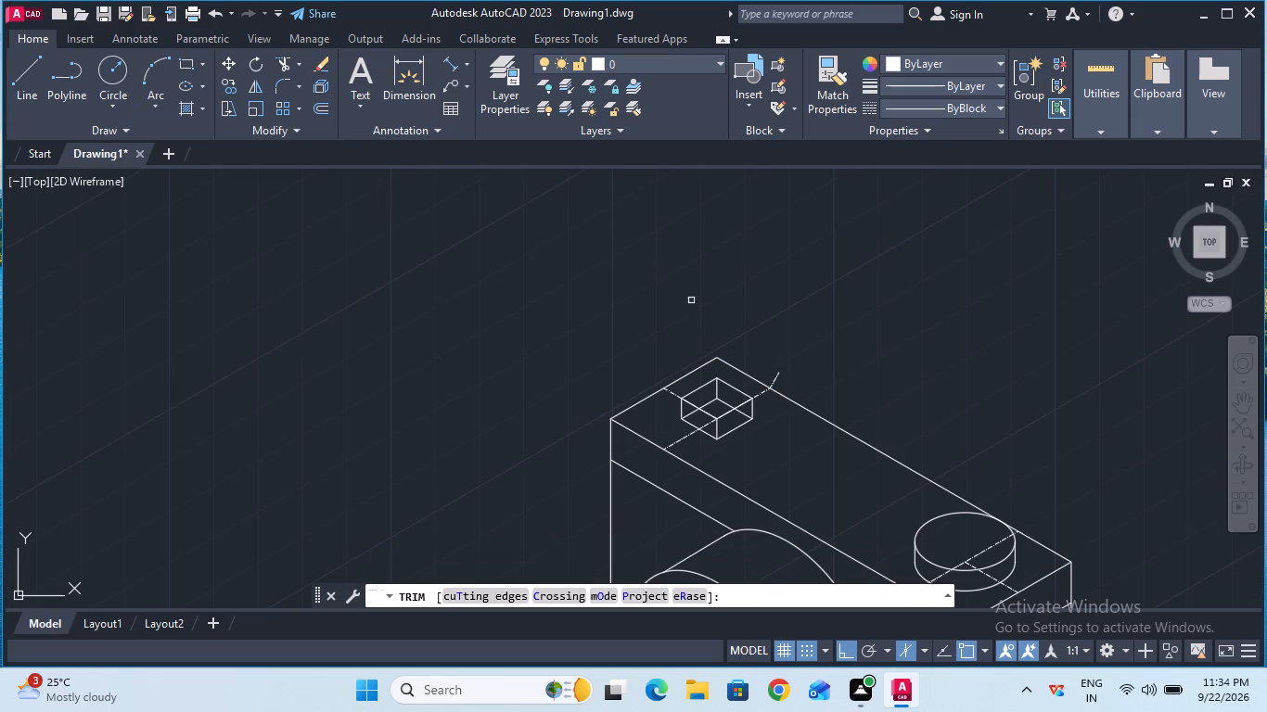
{"action": "left_click", "coordinate": [781, 374]}
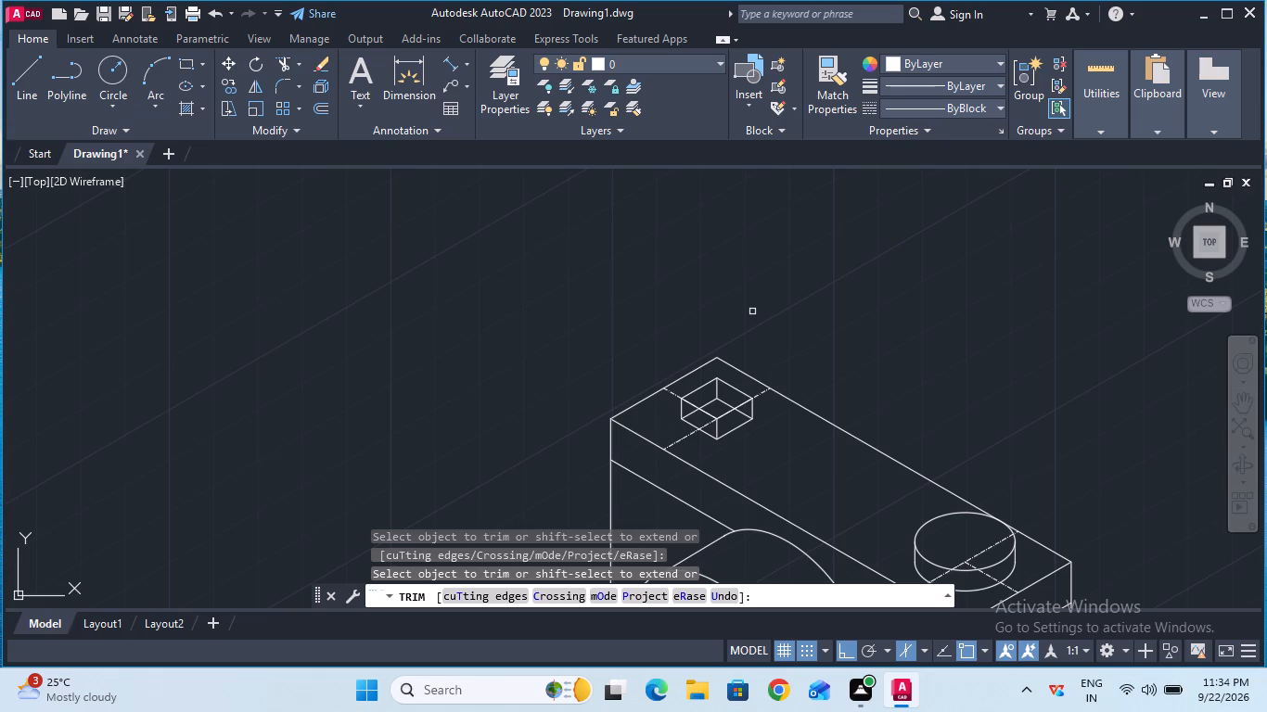
{"action": "key", "text": "Escape"}
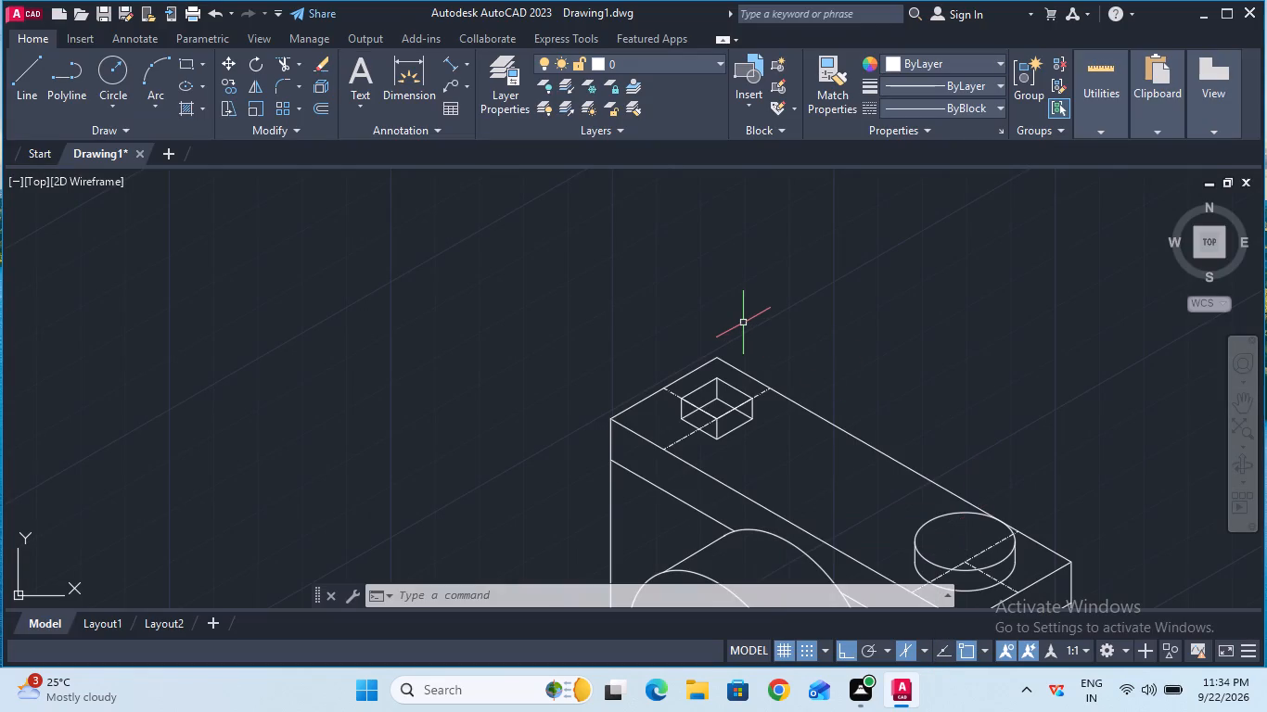
Draw 15-unit lines in both directions along the top face's front edge from its midpoint, using the left isoplane.
{"action": "key", "text": "F8"}
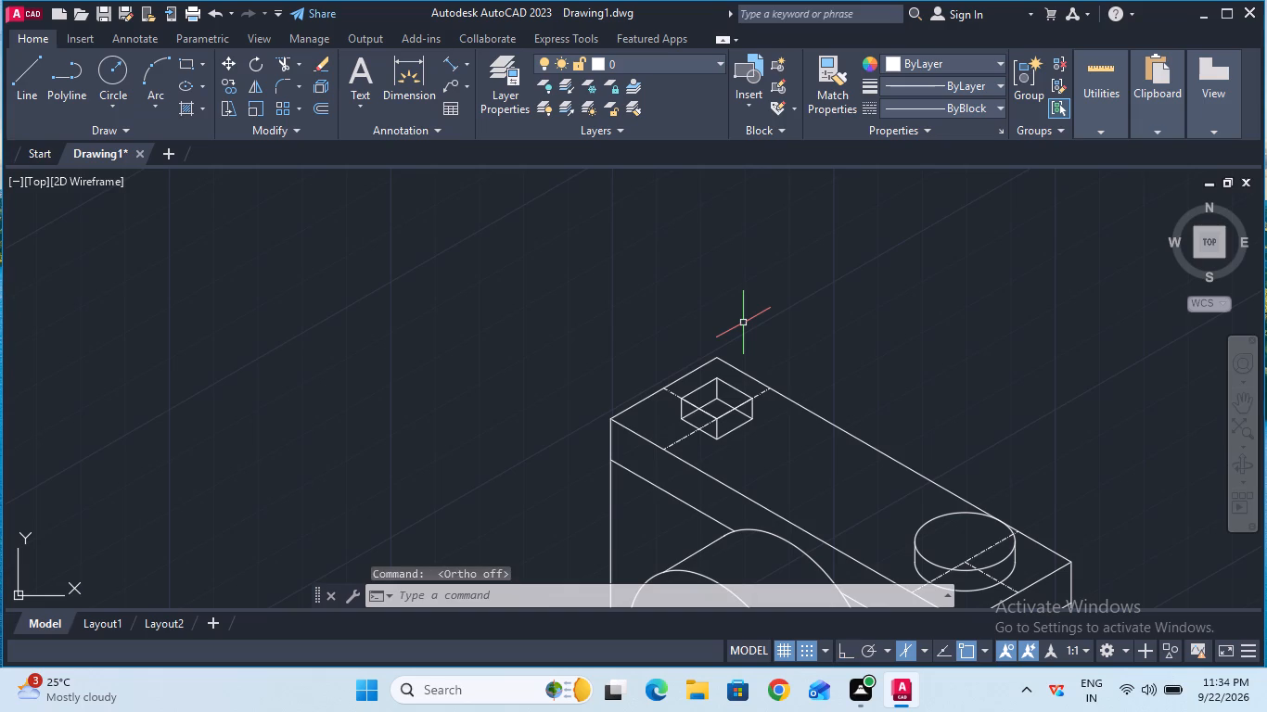
{"action": "key", "text": "F8"}
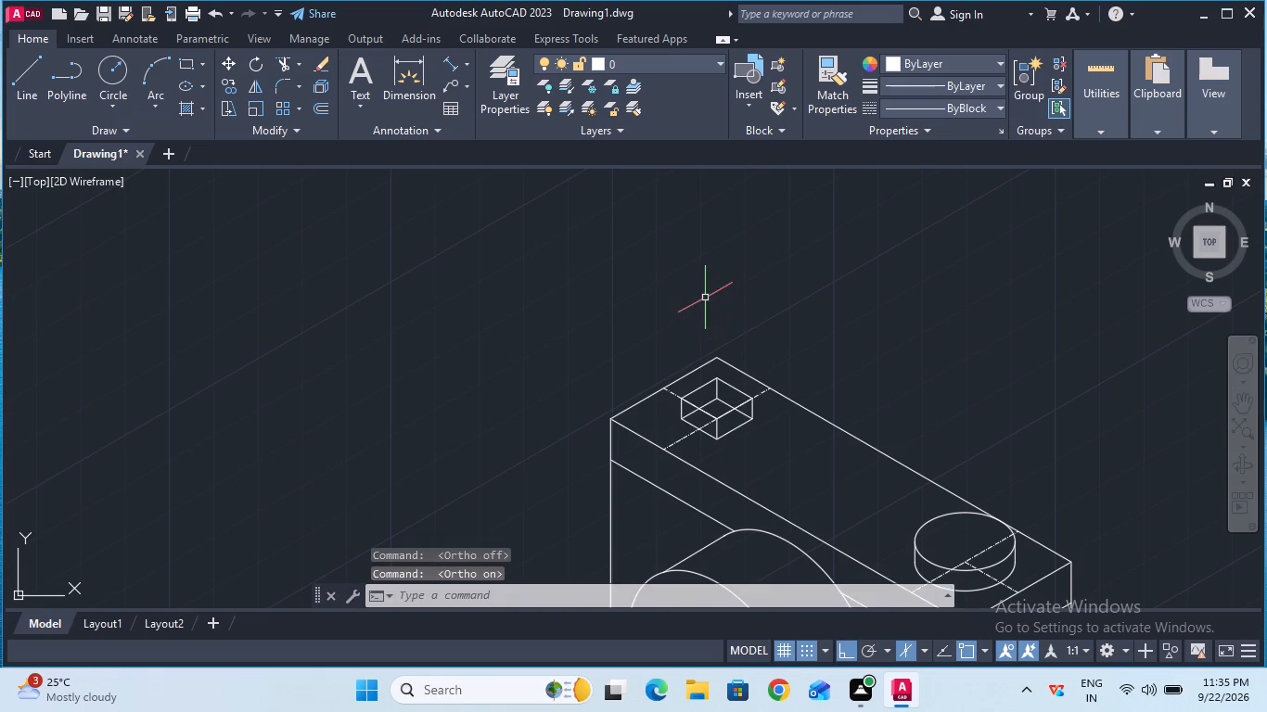
{"action": "left_click", "coordinate": [42, 71]}
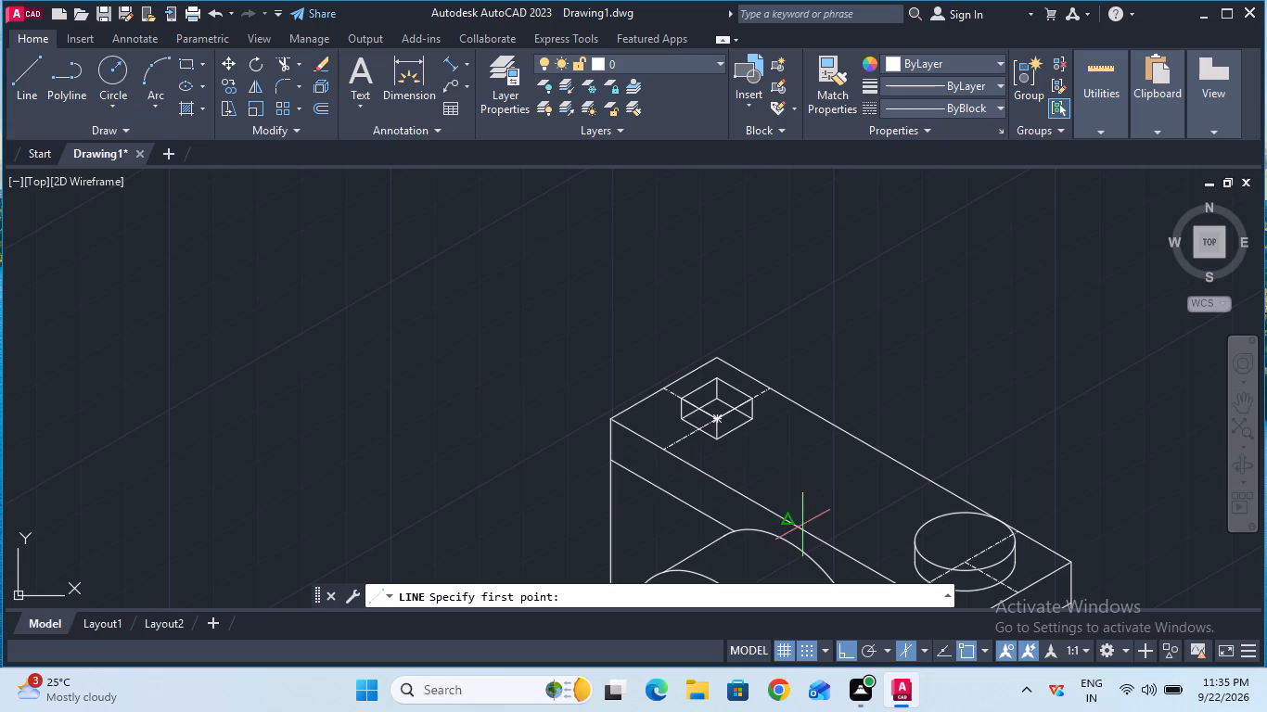
{"action": "left_click", "coordinate": [787, 525]}
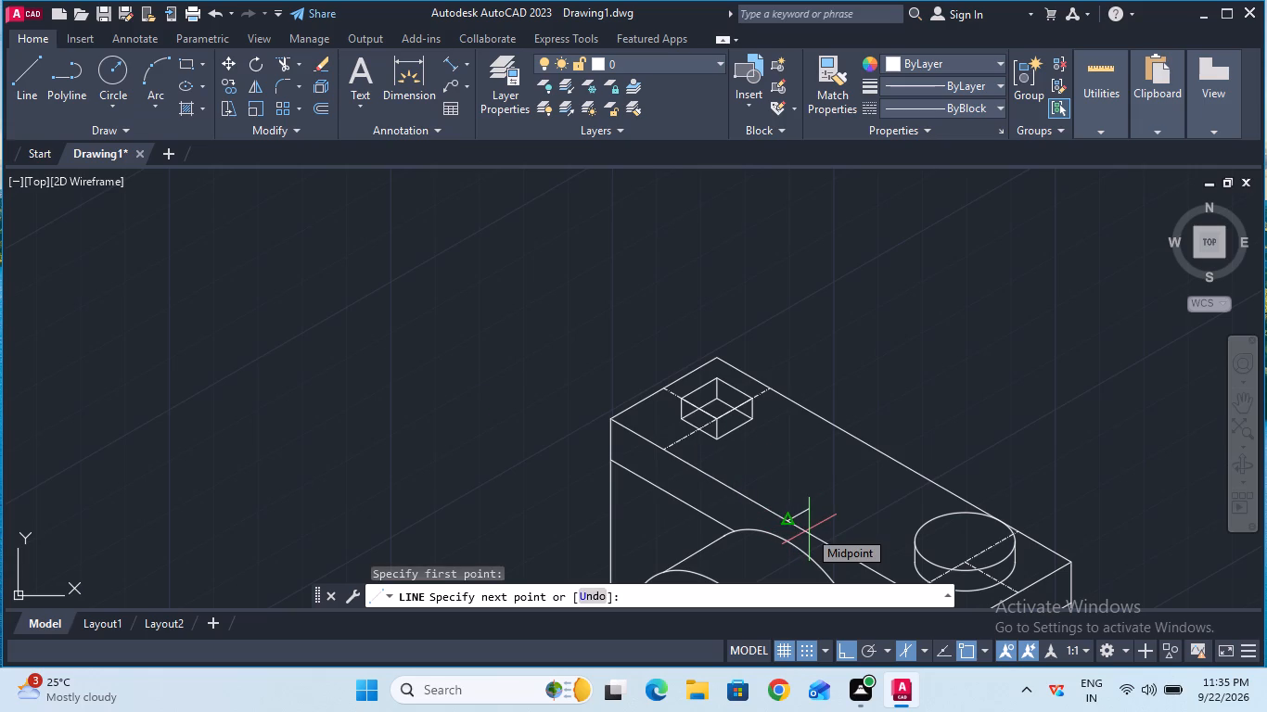
{"action": "key", "text": "F5"}
{"action": "key", "text": "1"}
{"action": "key", "text": "5"}
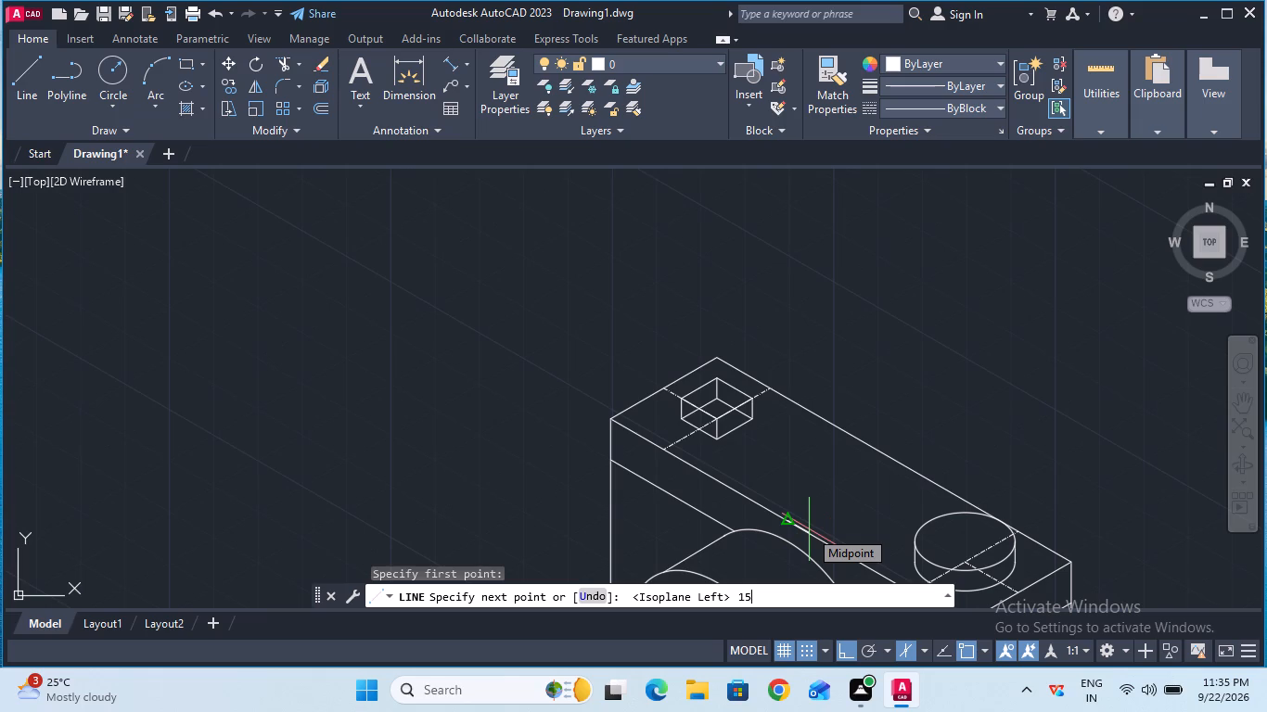
{"action": "key", "text": "Return"}
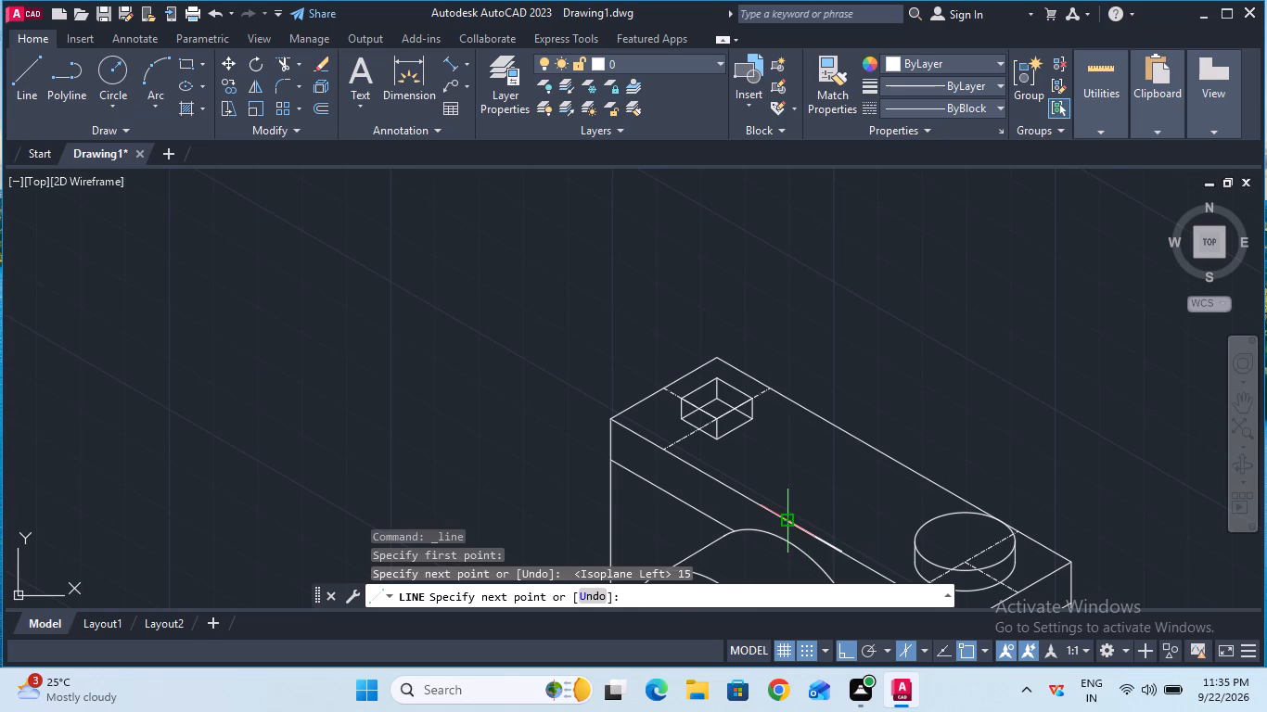
{"action": "left_click", "coordinate": [787, 515]}
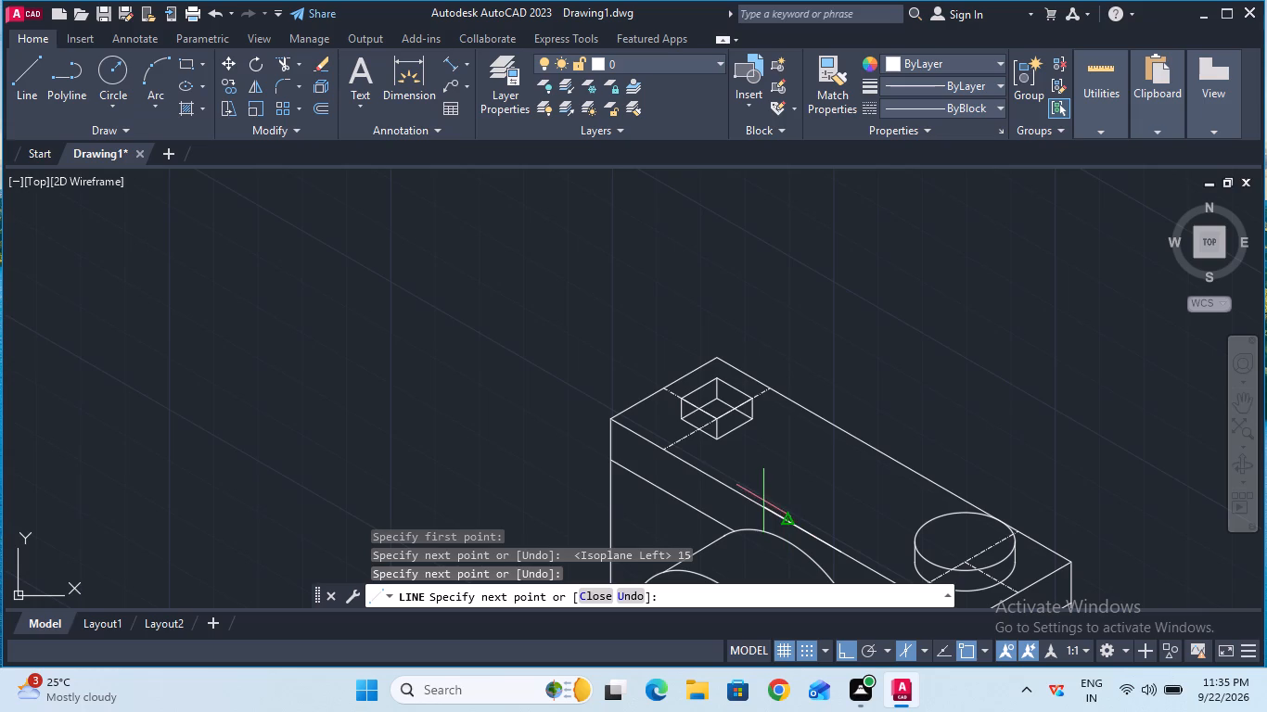
{"action": "type", "text": "15"}
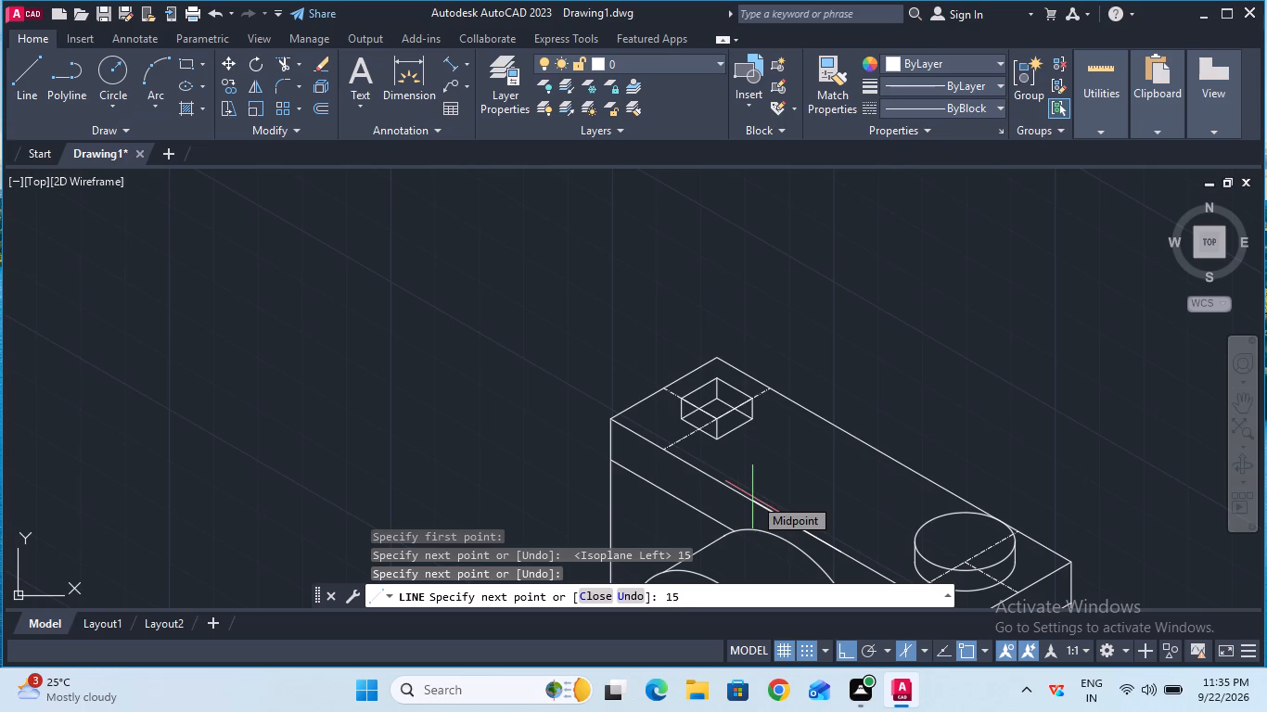
{"action": "key", "text": "Return"}
{"action": "key", "text": "Escape"}
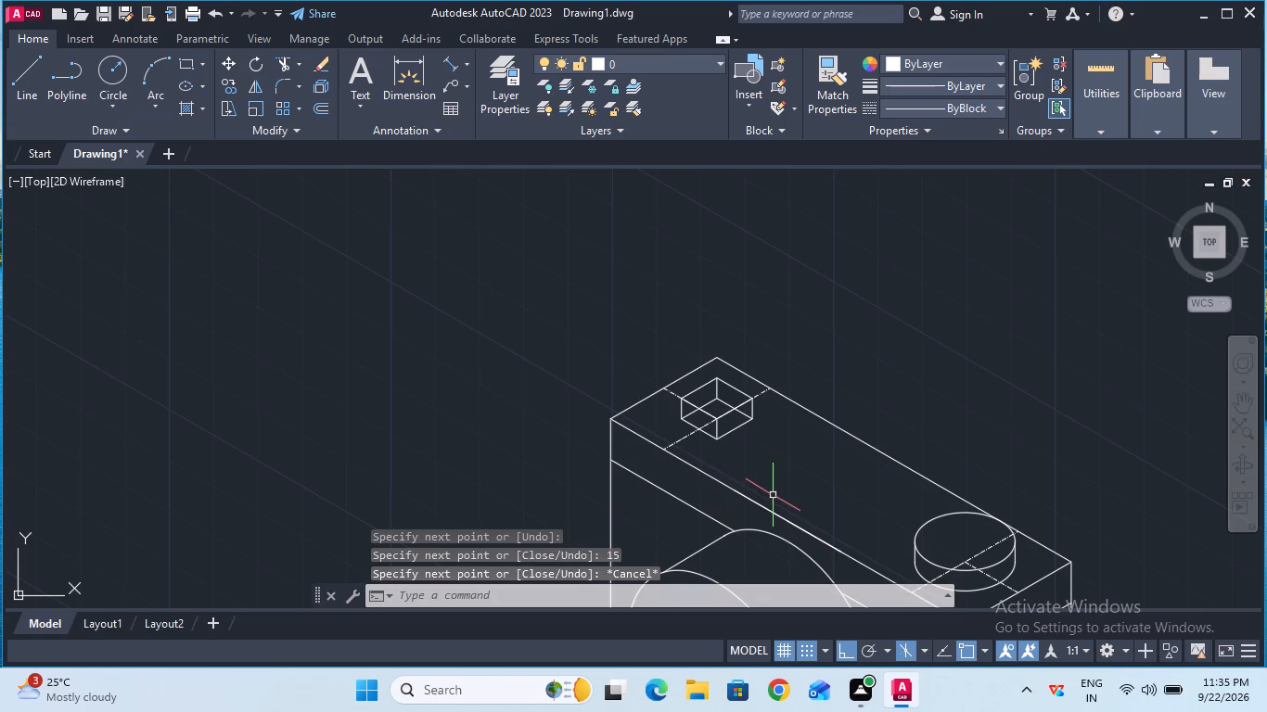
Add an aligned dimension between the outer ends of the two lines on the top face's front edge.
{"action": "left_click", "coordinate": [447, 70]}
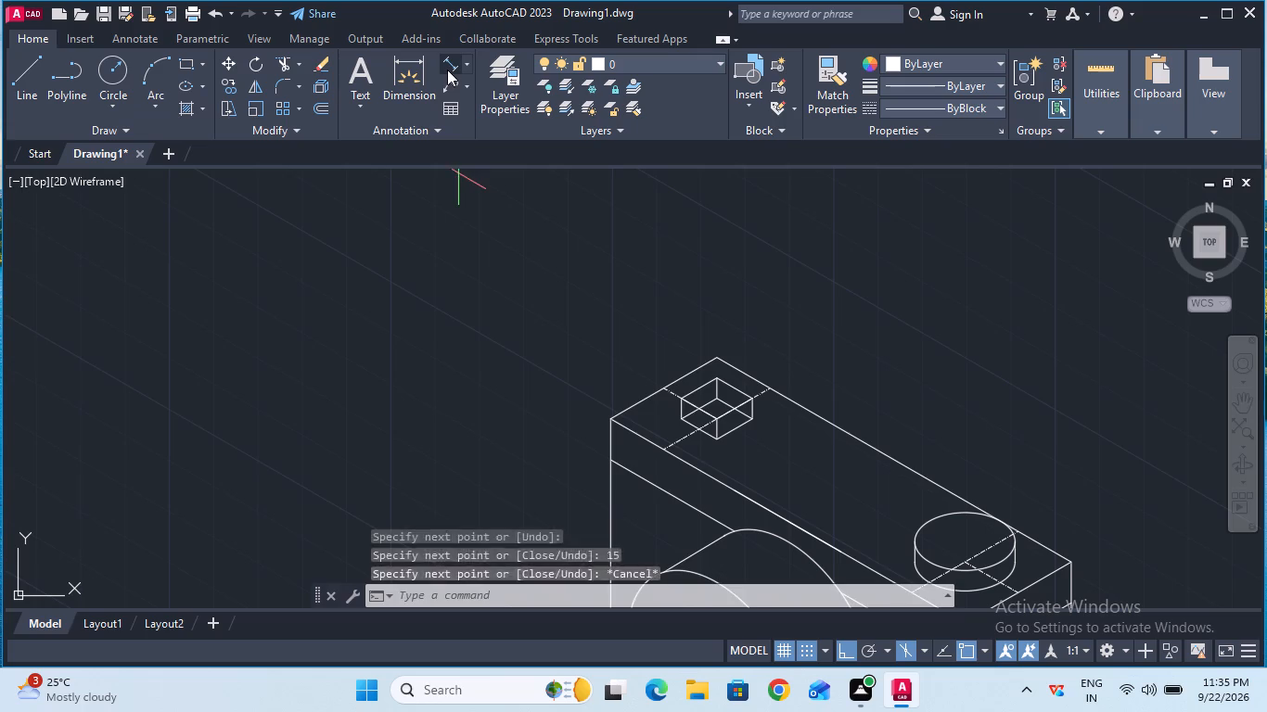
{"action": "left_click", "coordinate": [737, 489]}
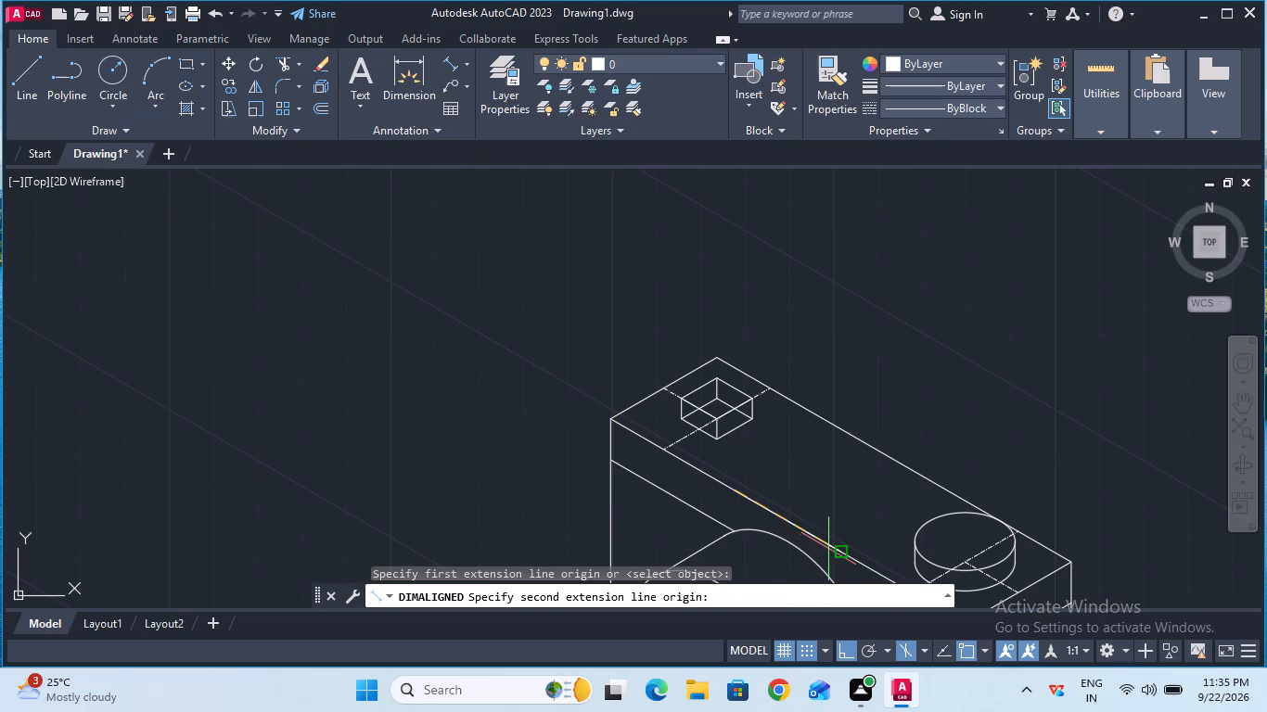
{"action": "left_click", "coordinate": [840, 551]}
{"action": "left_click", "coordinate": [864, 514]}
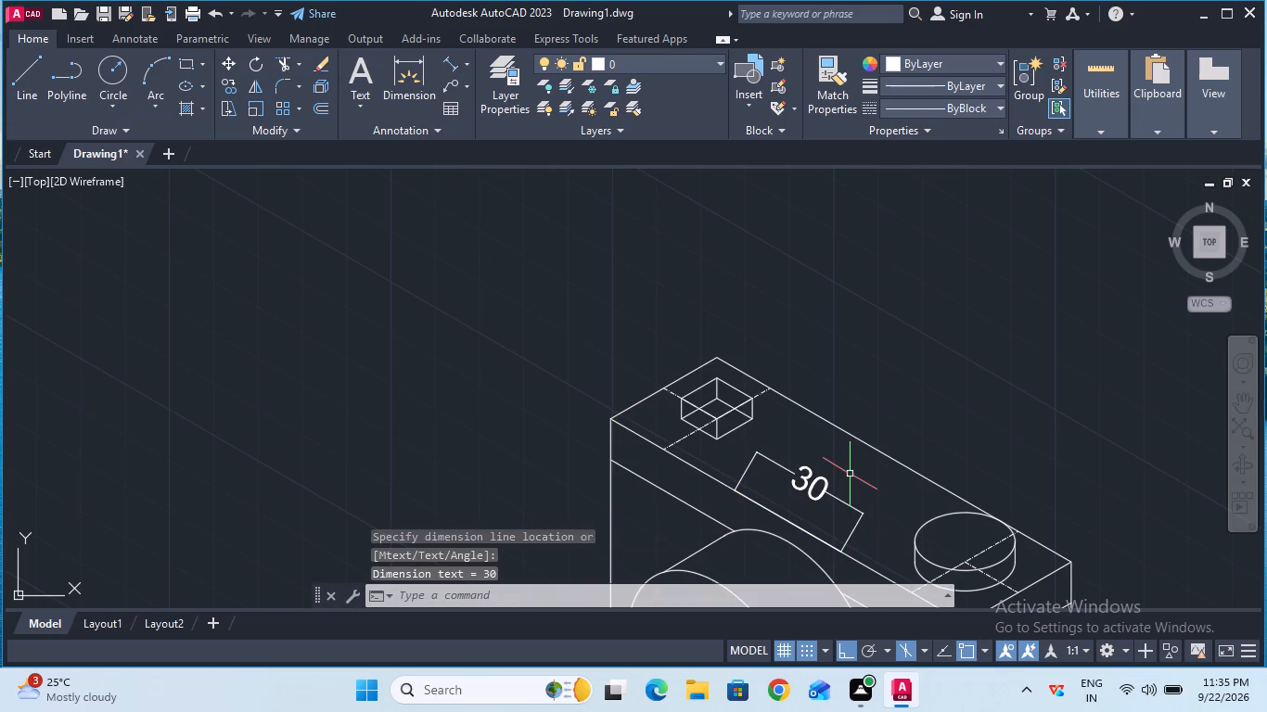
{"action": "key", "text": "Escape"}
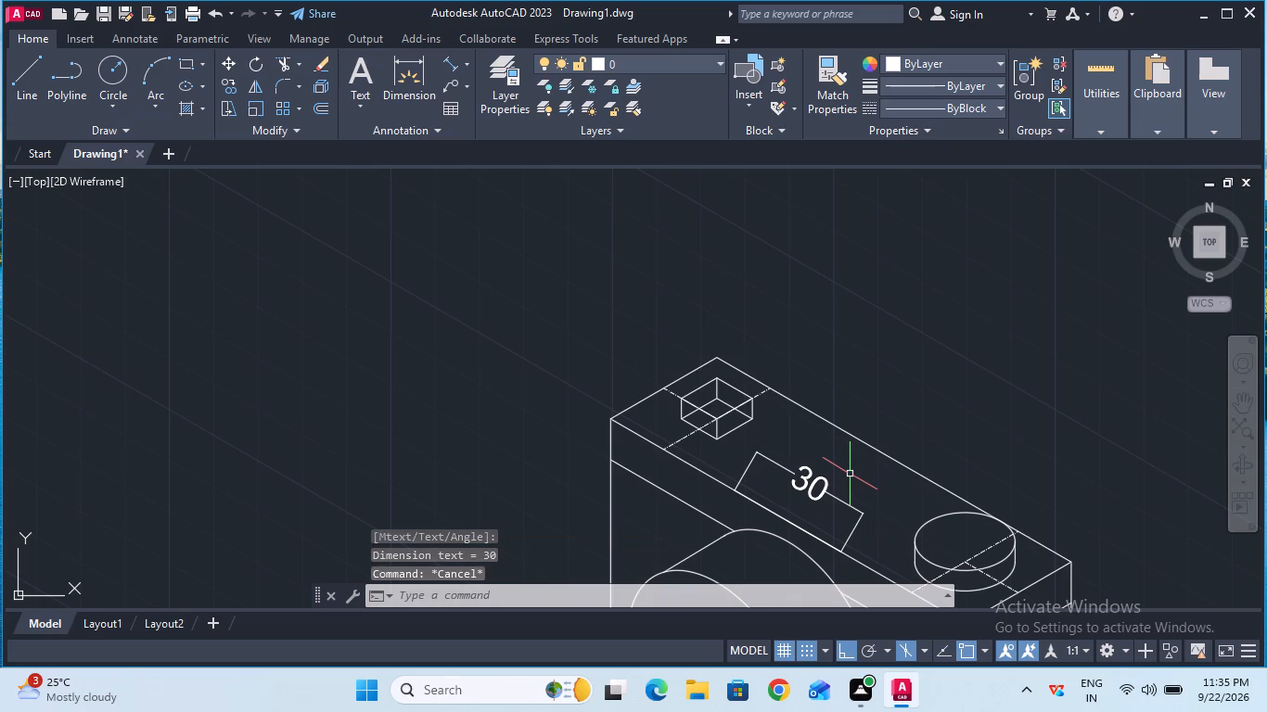
Draw a 30-unit line across the top face in the top isoplane from the dimensioned segment's end nearest the round button.
{"action": "left_click", "coordinate": [36, 71]}
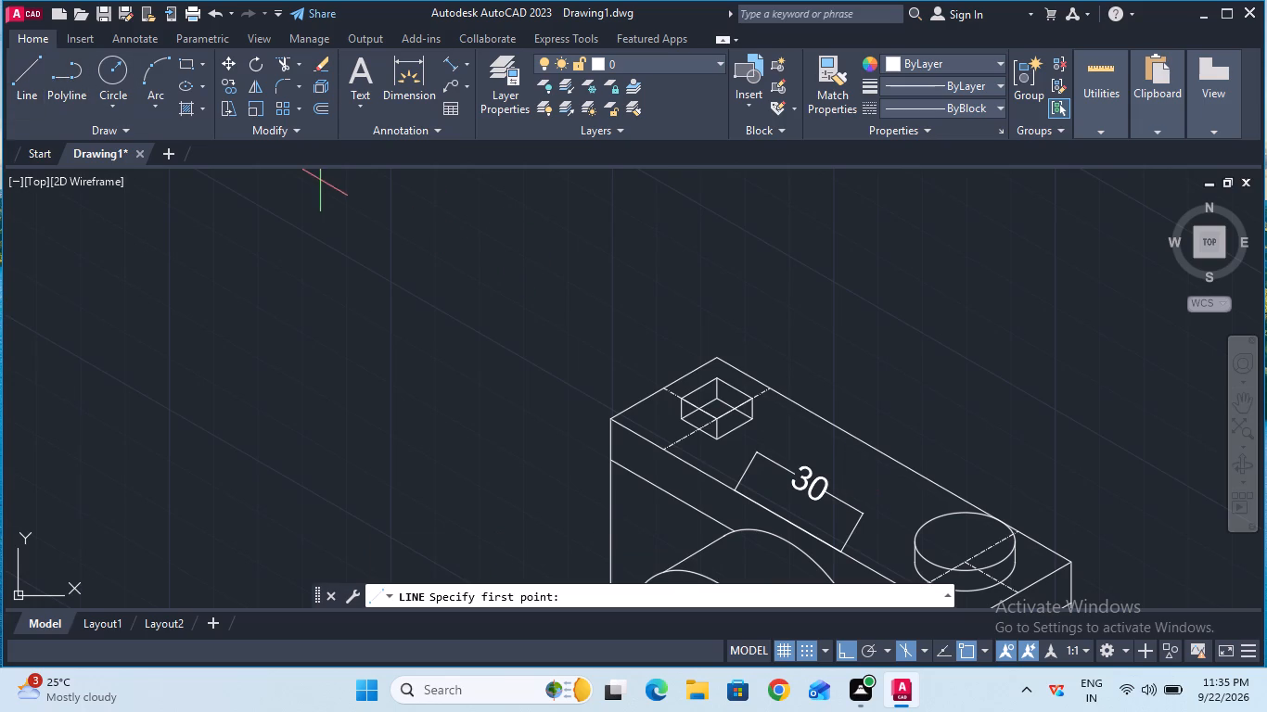
{"action": "left_click", "coordinate": [838, 547]}
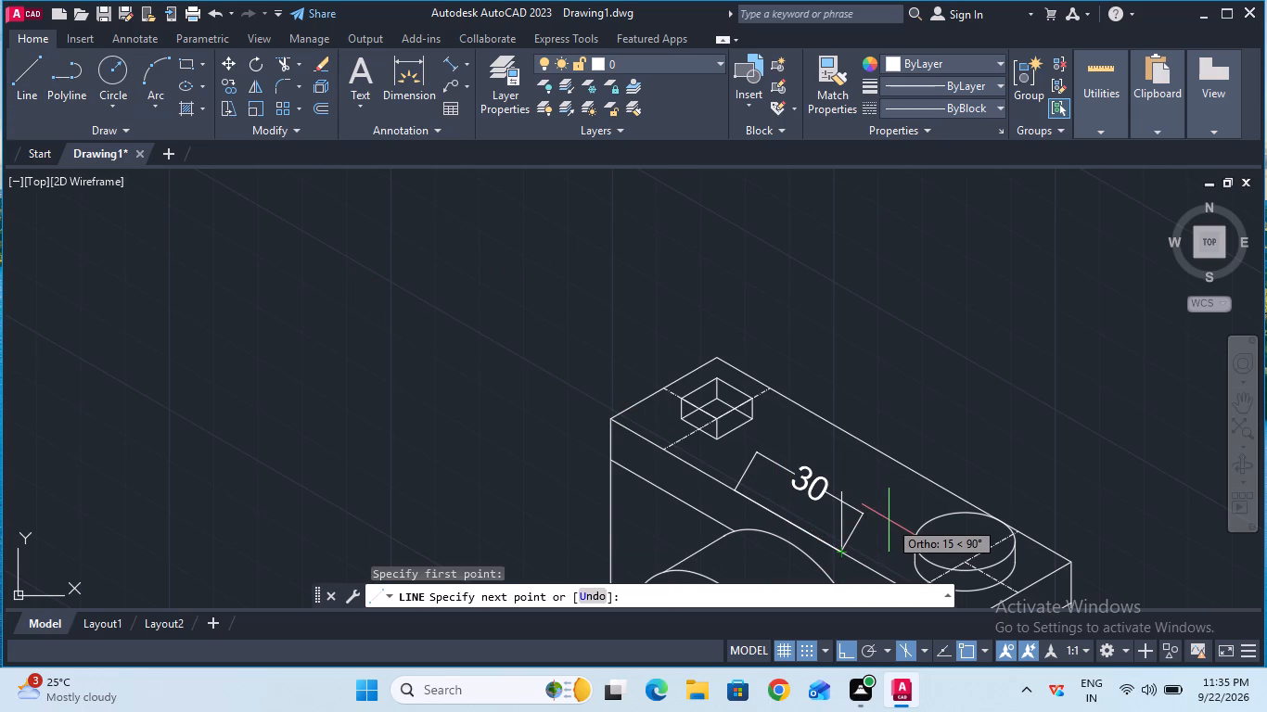
{"action": "key", "text": "F5"}
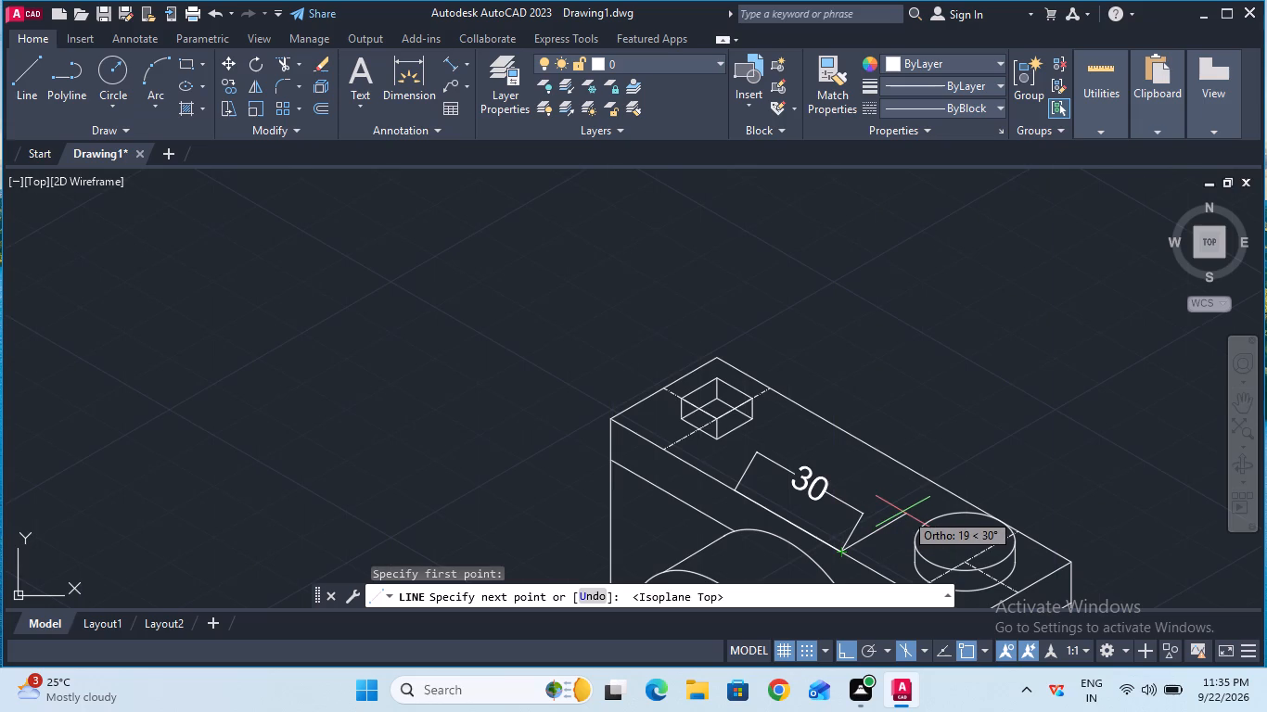
{"action": "type", "text": "30"}
{"action": "key", "text": "Return"}
{"action": "key", "text": "Escape"}
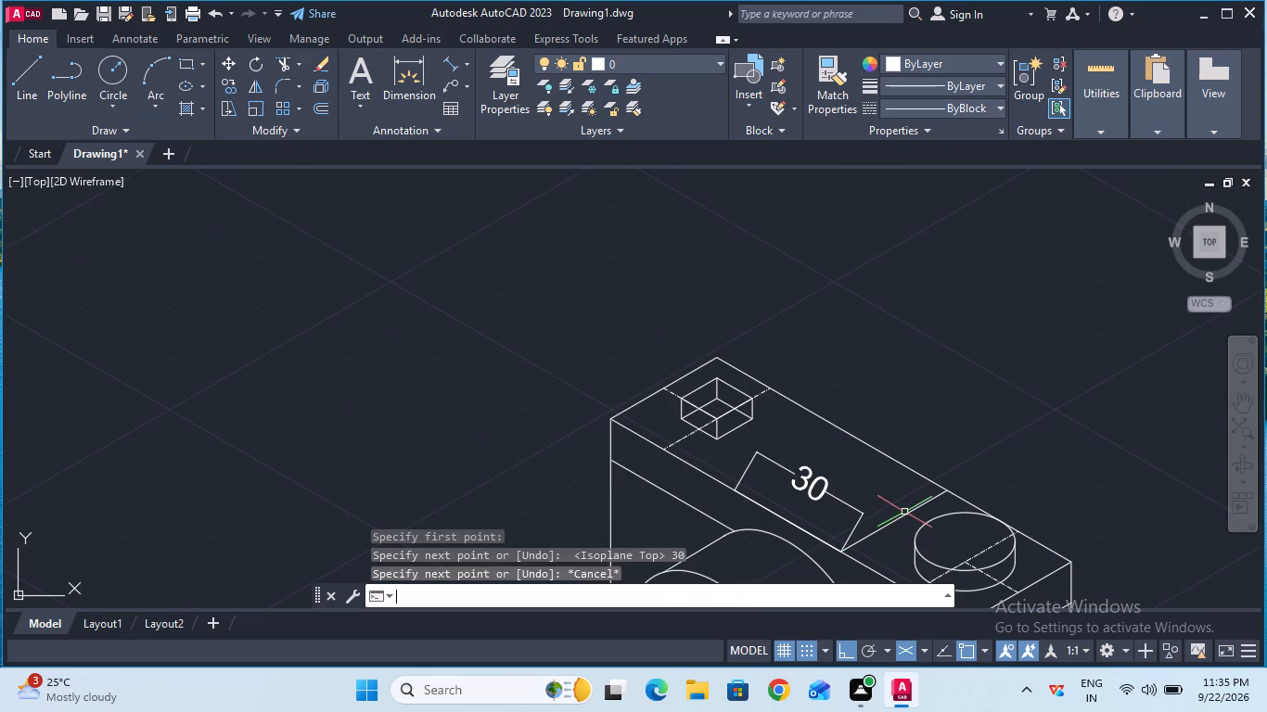
Draw a parallel 30-unit line across the top face from the dimensioned segment's end nearest the raised square.
{"action": "left_click", "coordinate": [805, 487]}
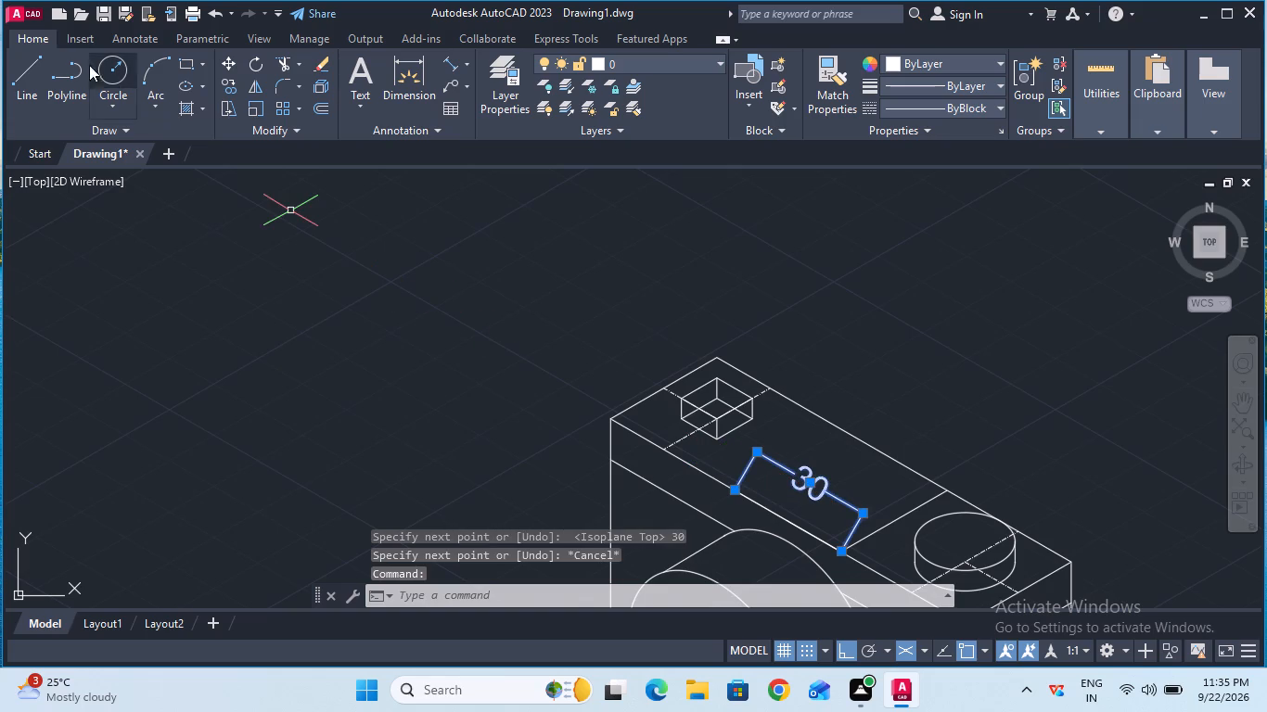
{"action": "left_click", "coordinate": [25, 72]}
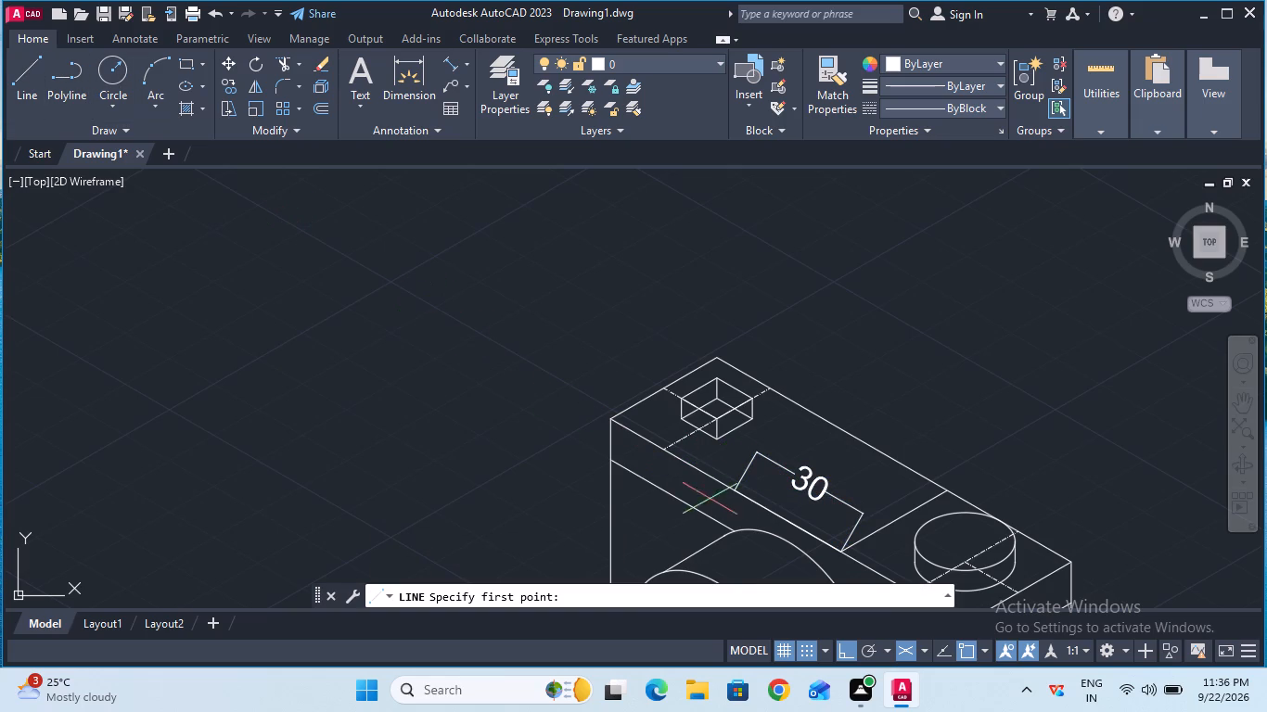
{"action": "left_click", "coordinate": [736, 491]}
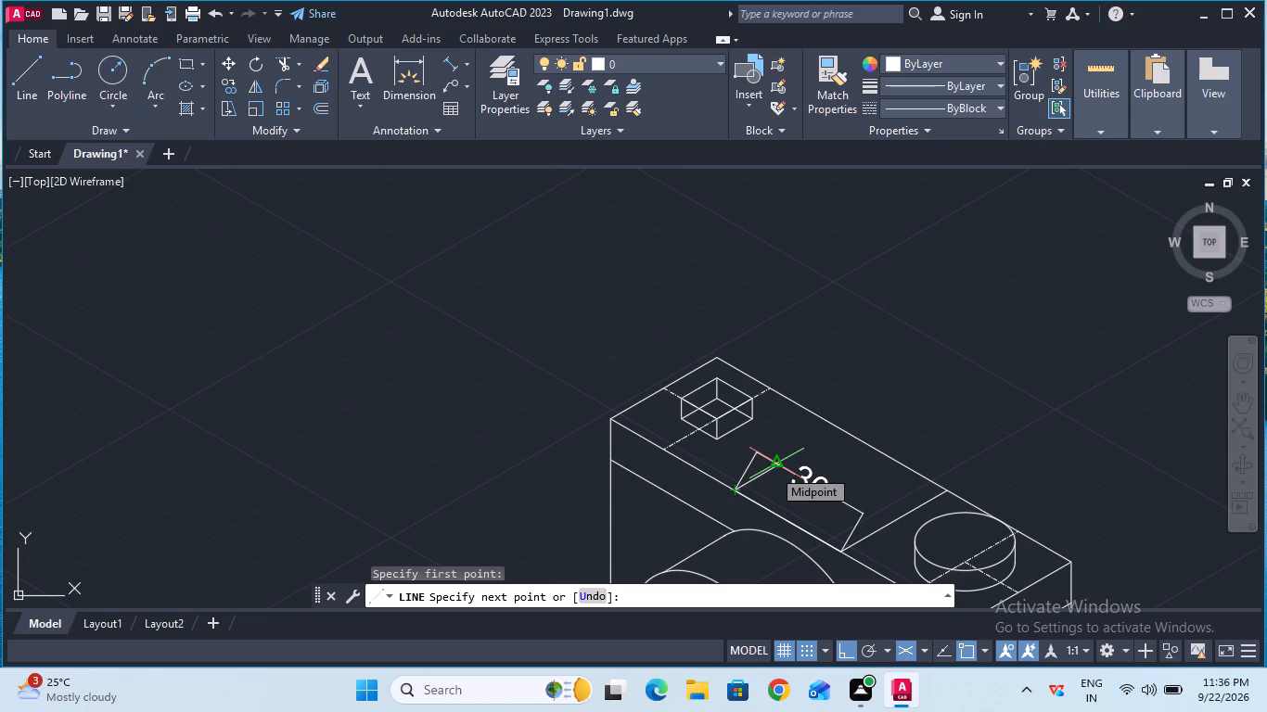
{"action": "type", "text": "30"}
{"action": "key", "text": "Return"}
{"action": "key", "text": "Escape"}
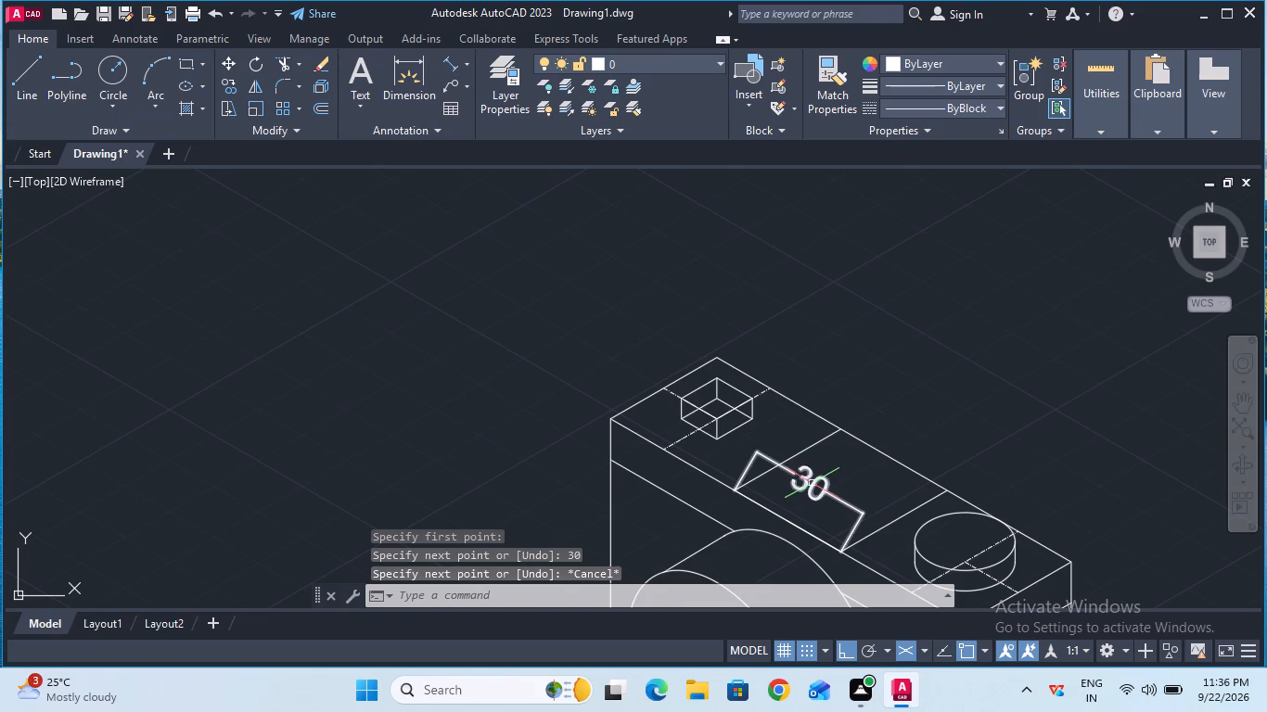
Delete the 30 dimension on the top face.
{"action": "left_click", "coordinate": [812, 484]}
{"action": "key", "text": "Delete"}
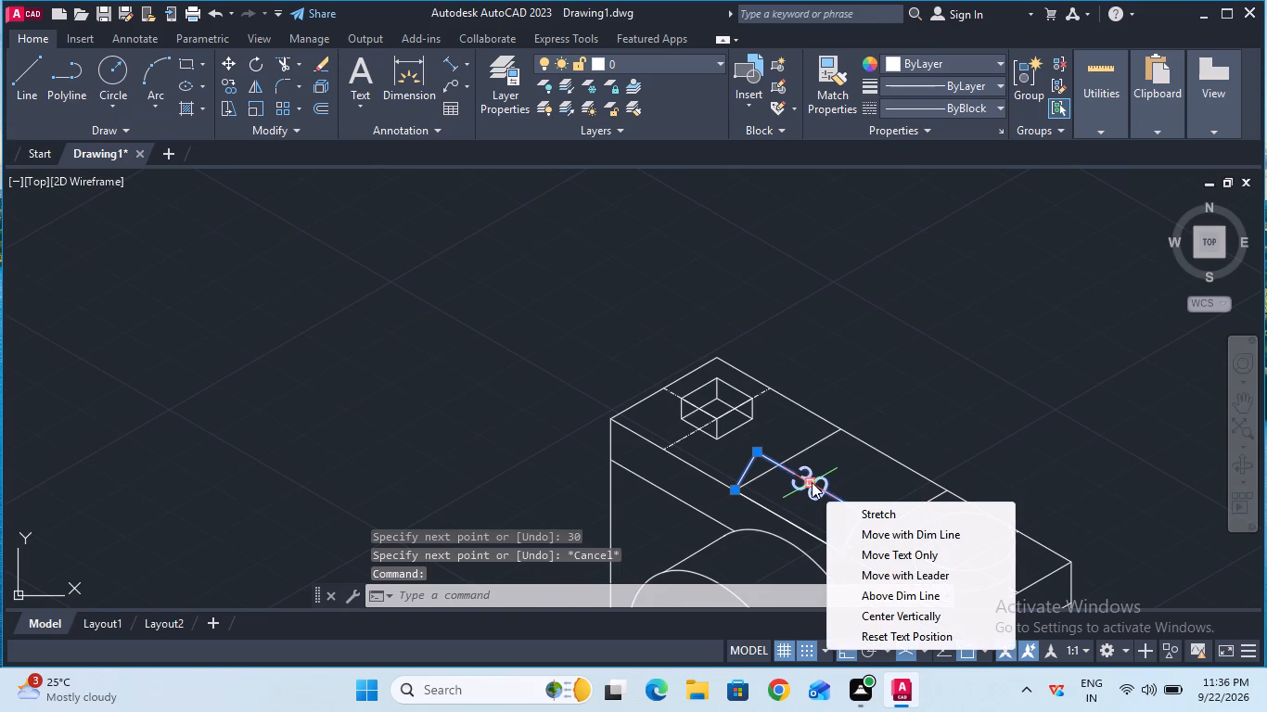
{"action": "key", "text": "Delete"}
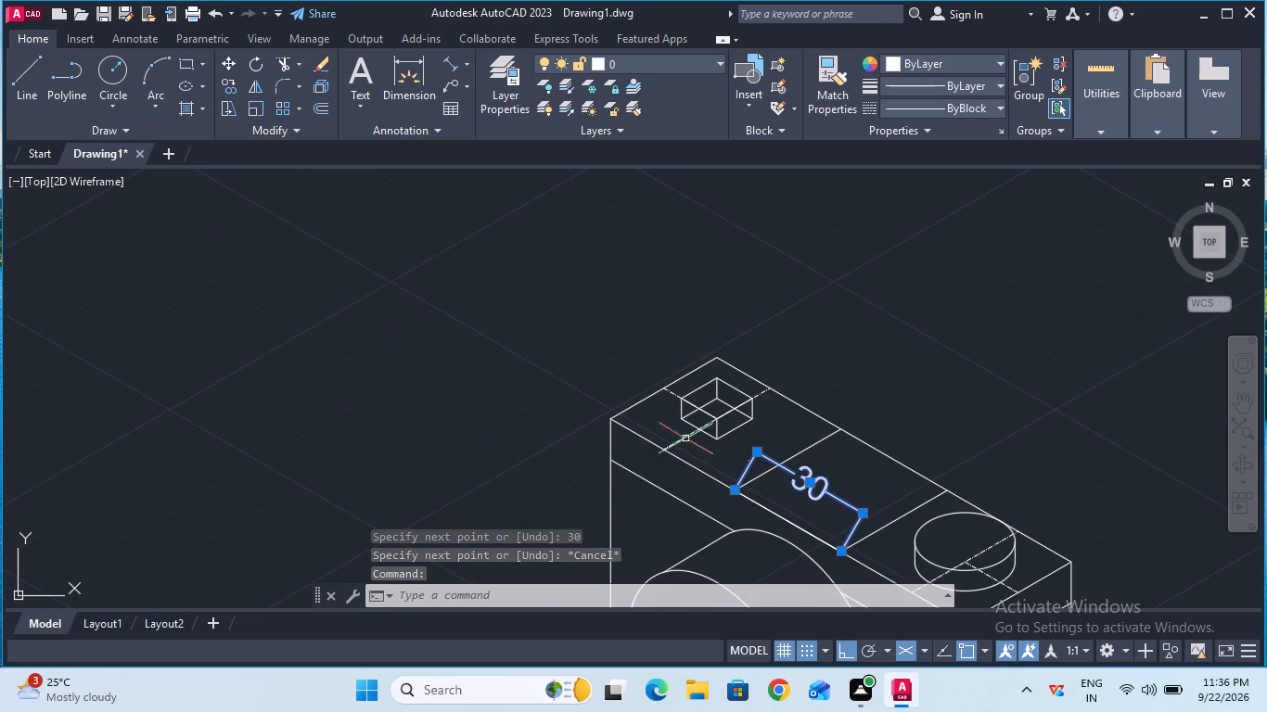
{"action": "key", "text": "Delete"}
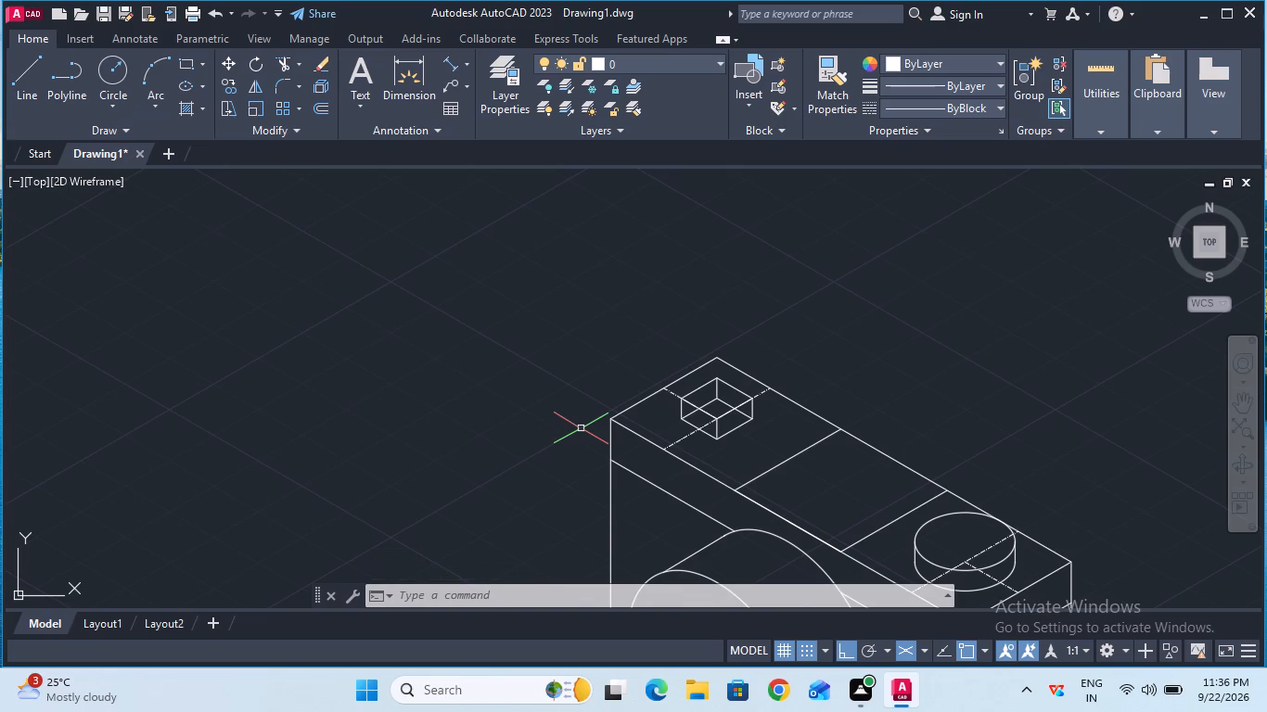
Draw an upright outline on the top face's back edge between the two cross lines: 10 up, 30 along, back down to the edge.
{"action": "left_click", "coordinate": [28, 93]}
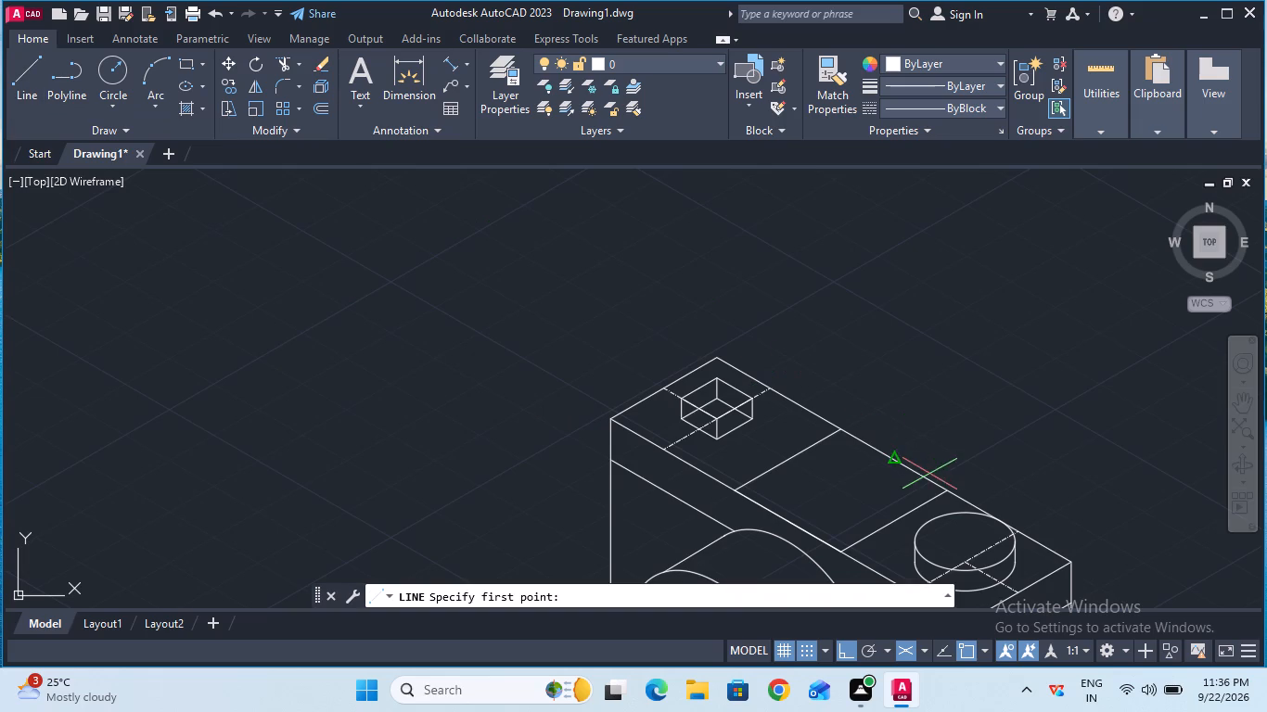
{"action": "left_click", "coordinate": [941, 489]}
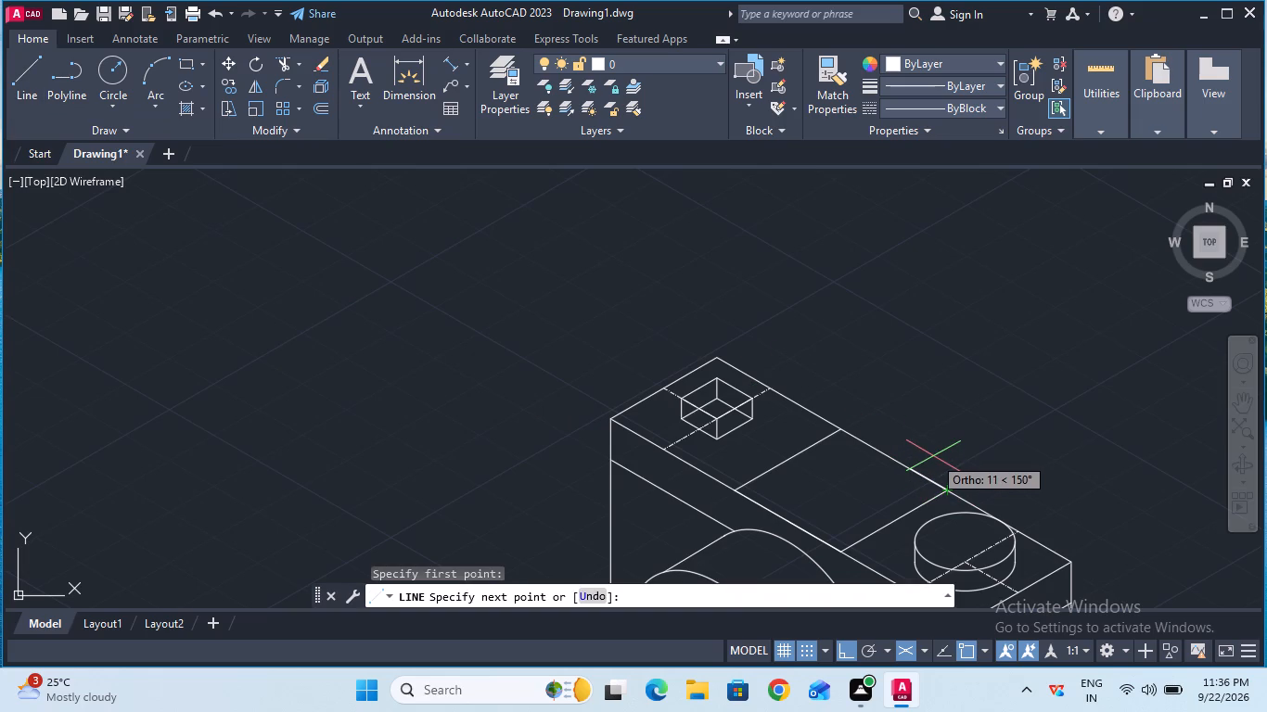
{"action": "key", "text": "F8"}
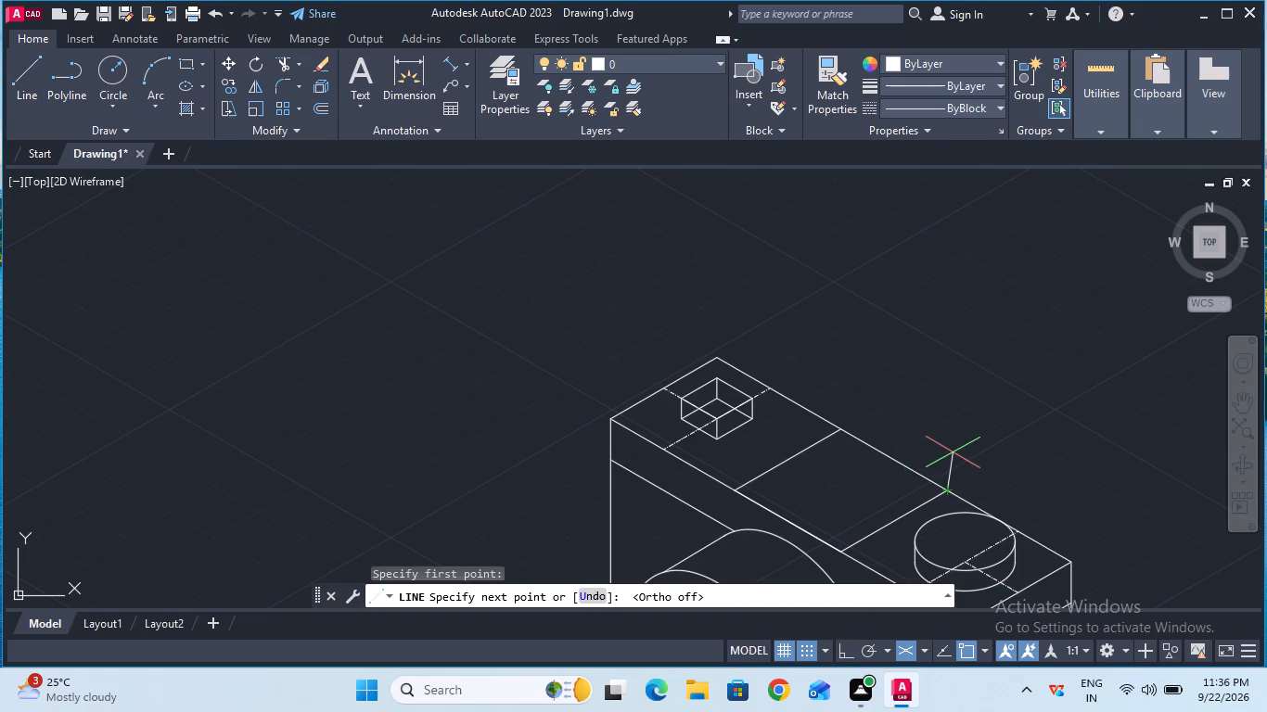
{"action": "key", "text": "F8"}
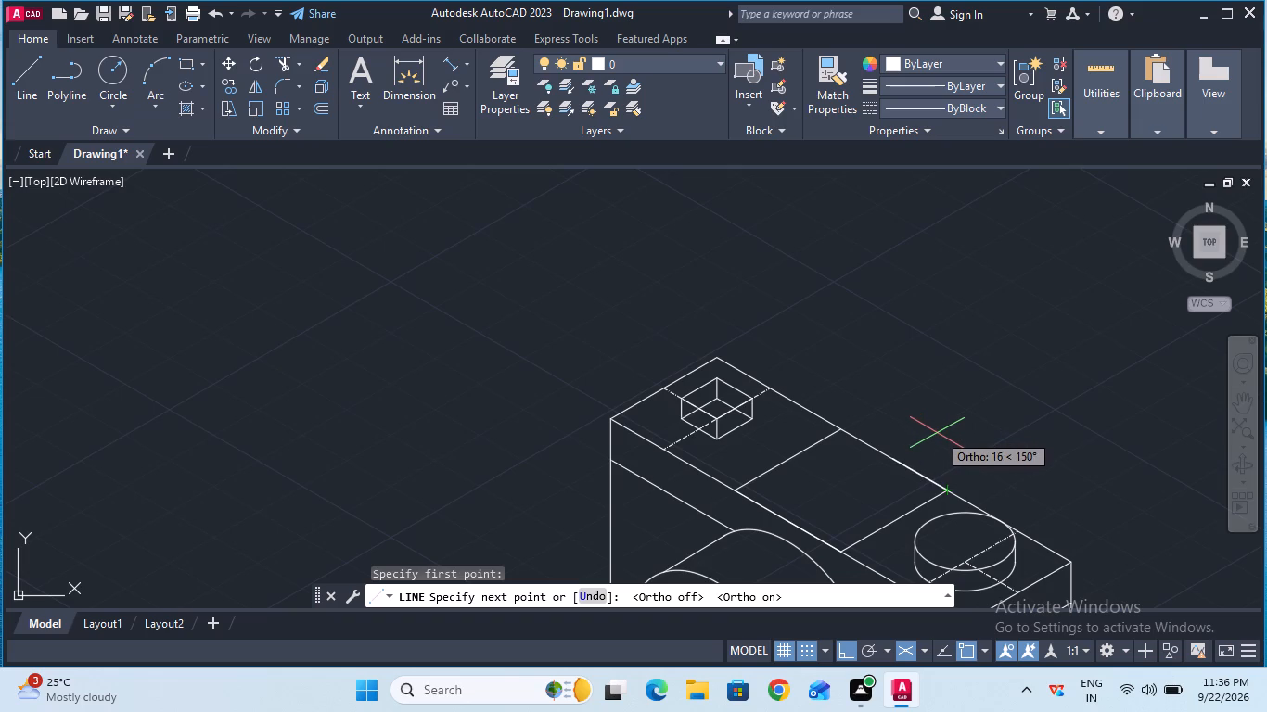
{"action": "key", "text": "F5"}
{"action": "type", "text": "10"}
{"action": "key", "text": "Return"}
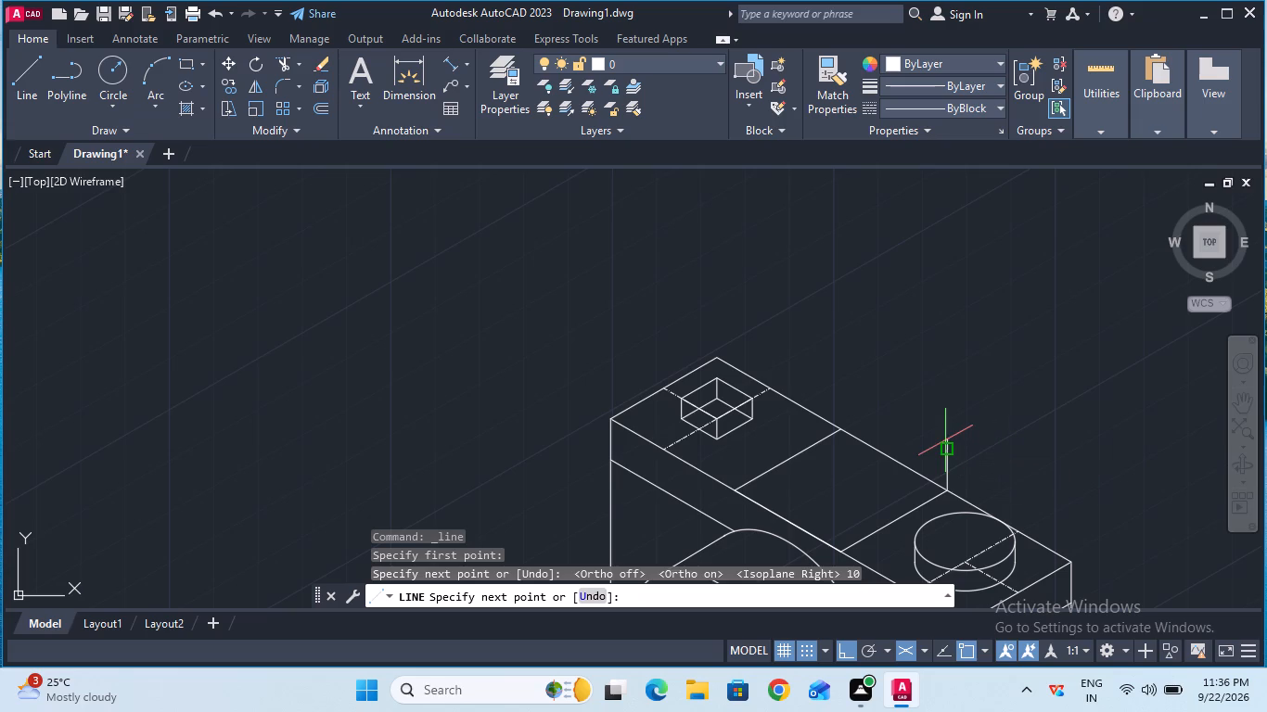
{"action": "key", "text": "F5"}
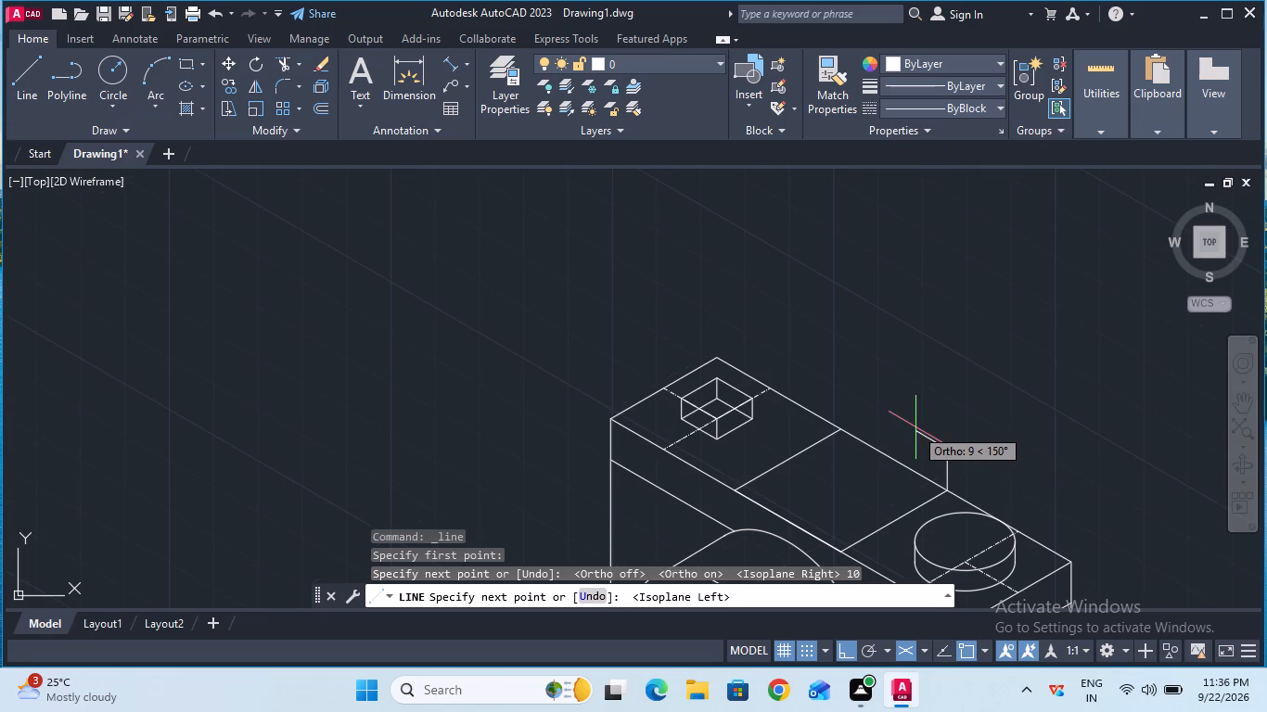
{"action": "key", "text": "3"}
{"action": "key", "text": "0"}
{"action": "key", "text": "Return"}
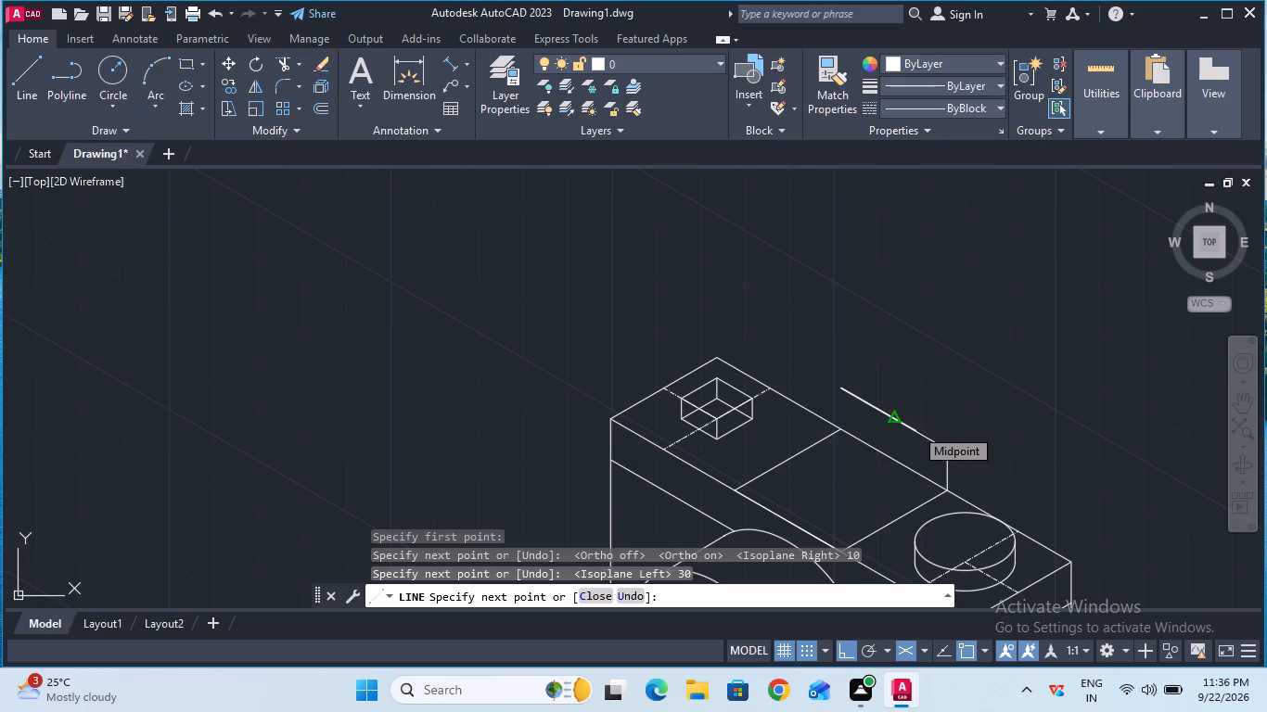
{"action": "left_click", "coordinate": [843, 427]}
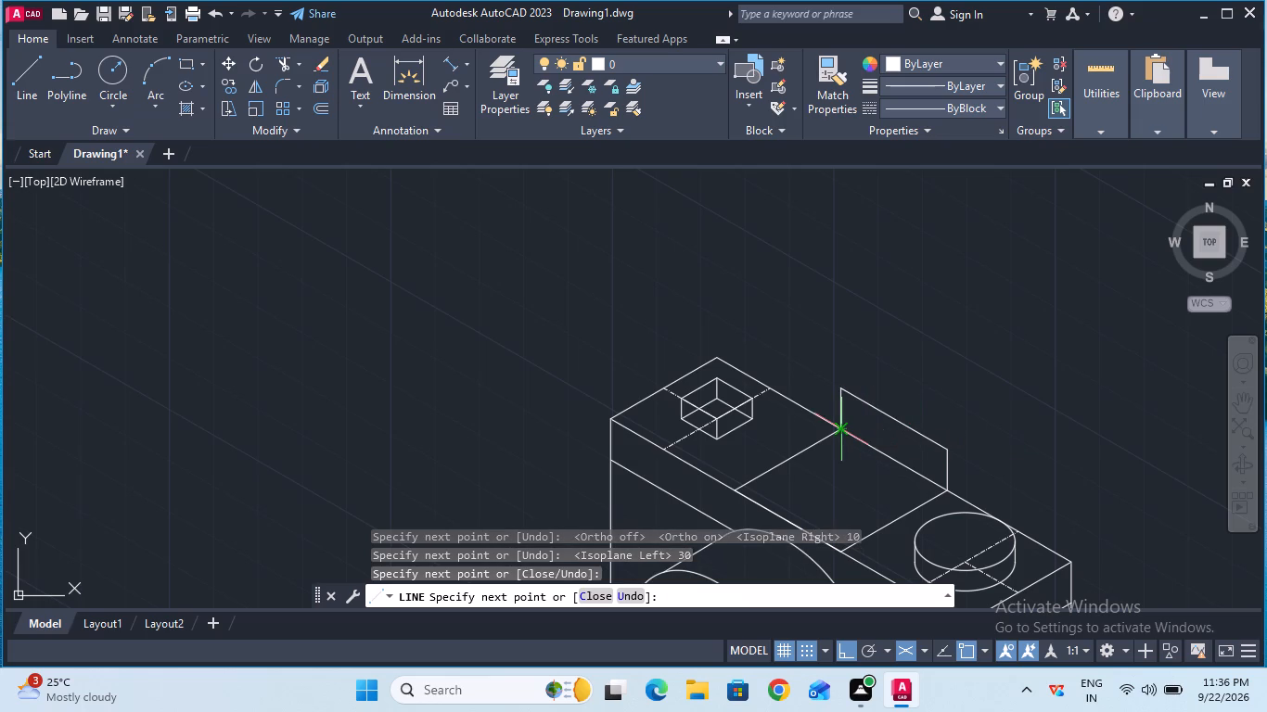
{"action": "key", "text": "Escape"}
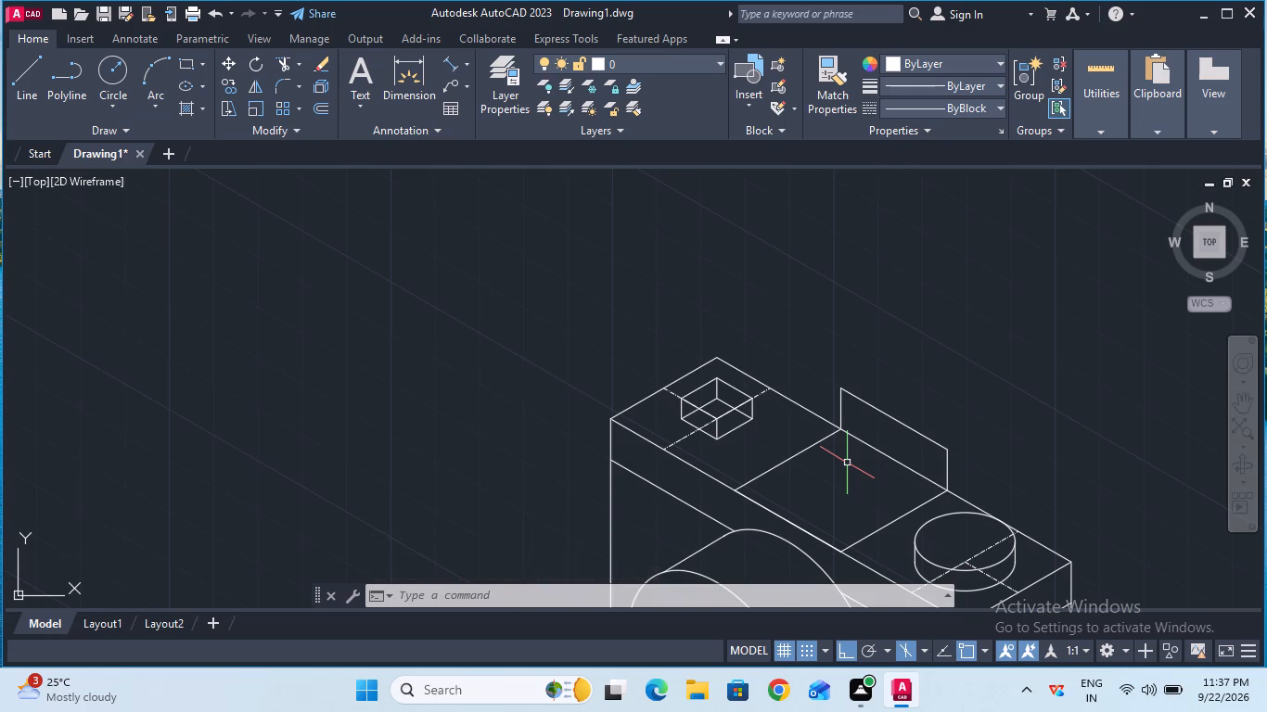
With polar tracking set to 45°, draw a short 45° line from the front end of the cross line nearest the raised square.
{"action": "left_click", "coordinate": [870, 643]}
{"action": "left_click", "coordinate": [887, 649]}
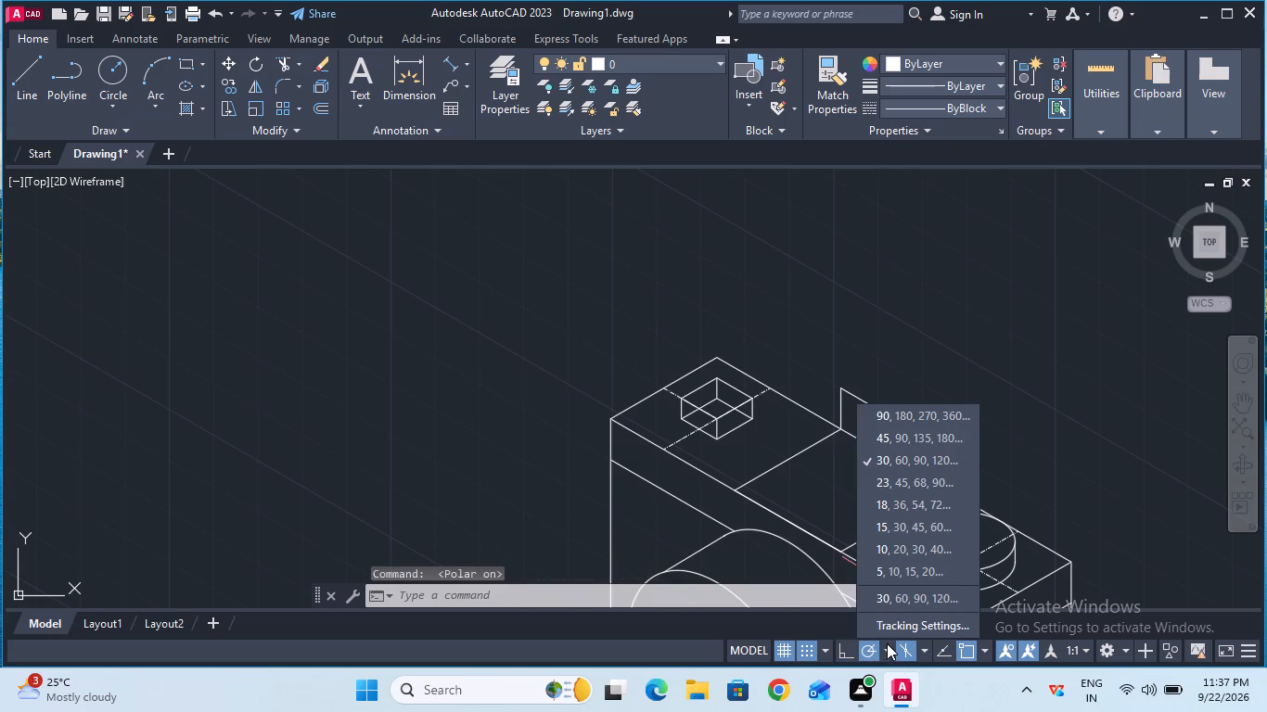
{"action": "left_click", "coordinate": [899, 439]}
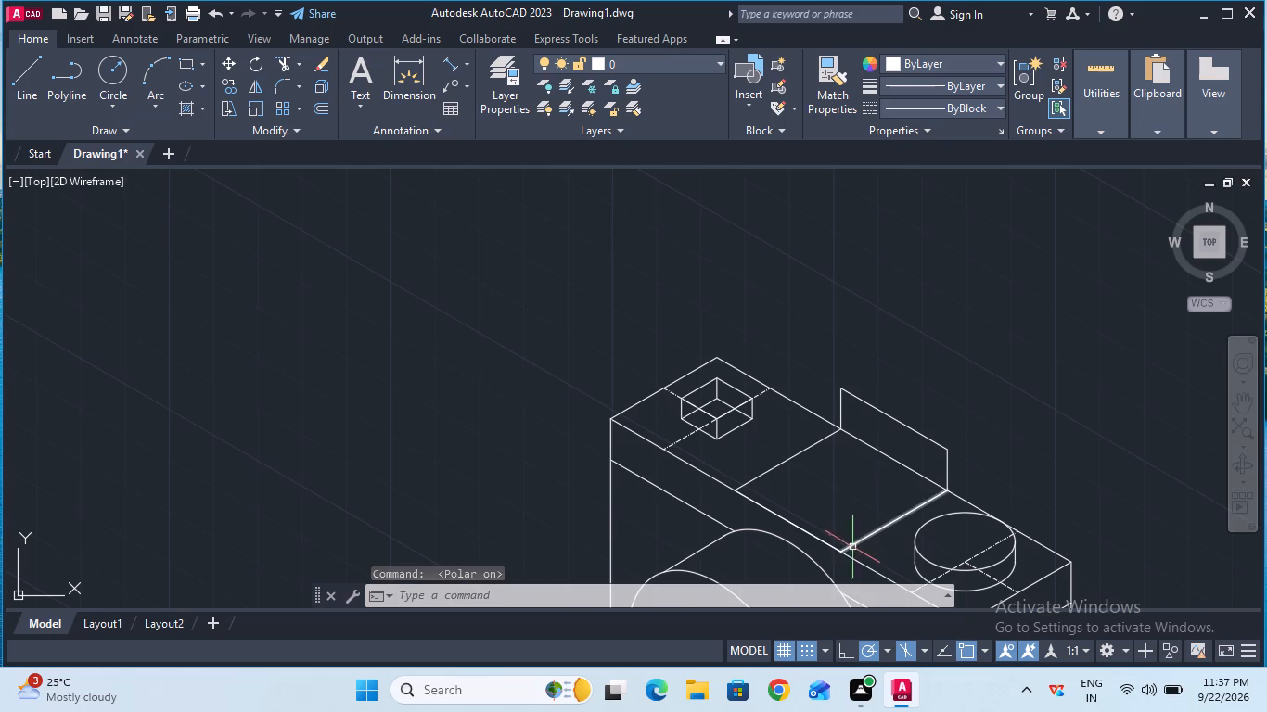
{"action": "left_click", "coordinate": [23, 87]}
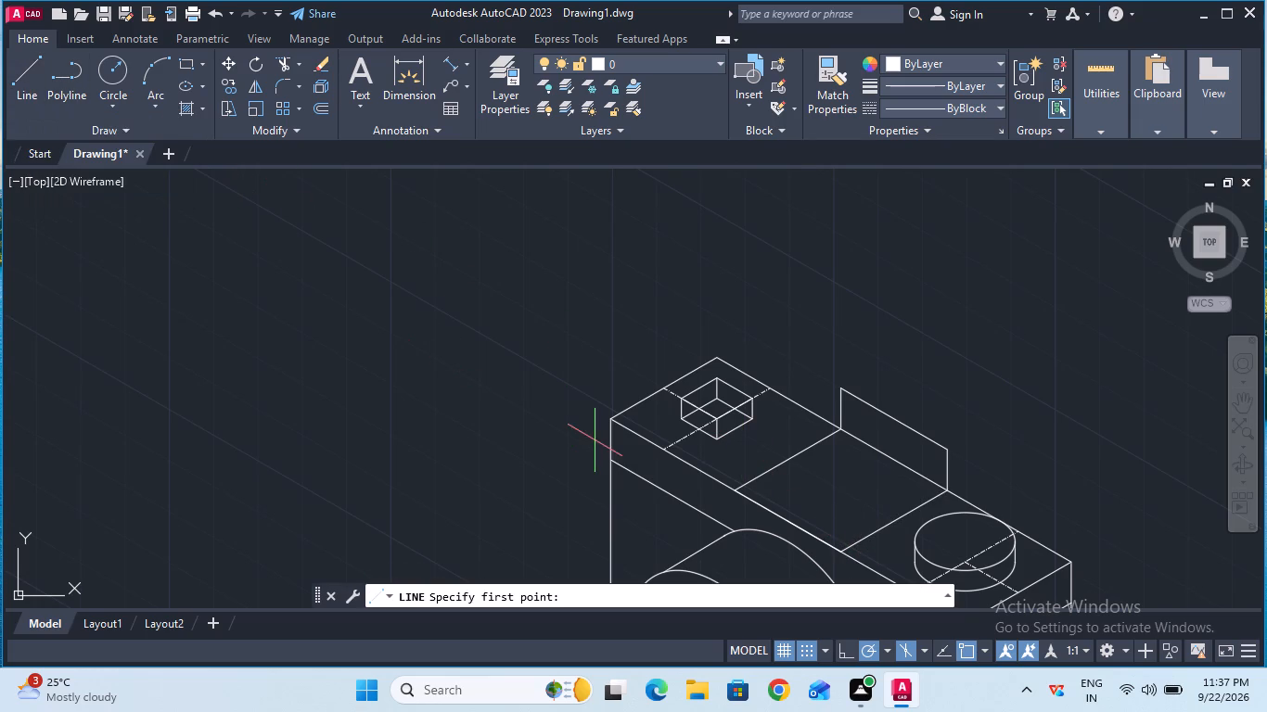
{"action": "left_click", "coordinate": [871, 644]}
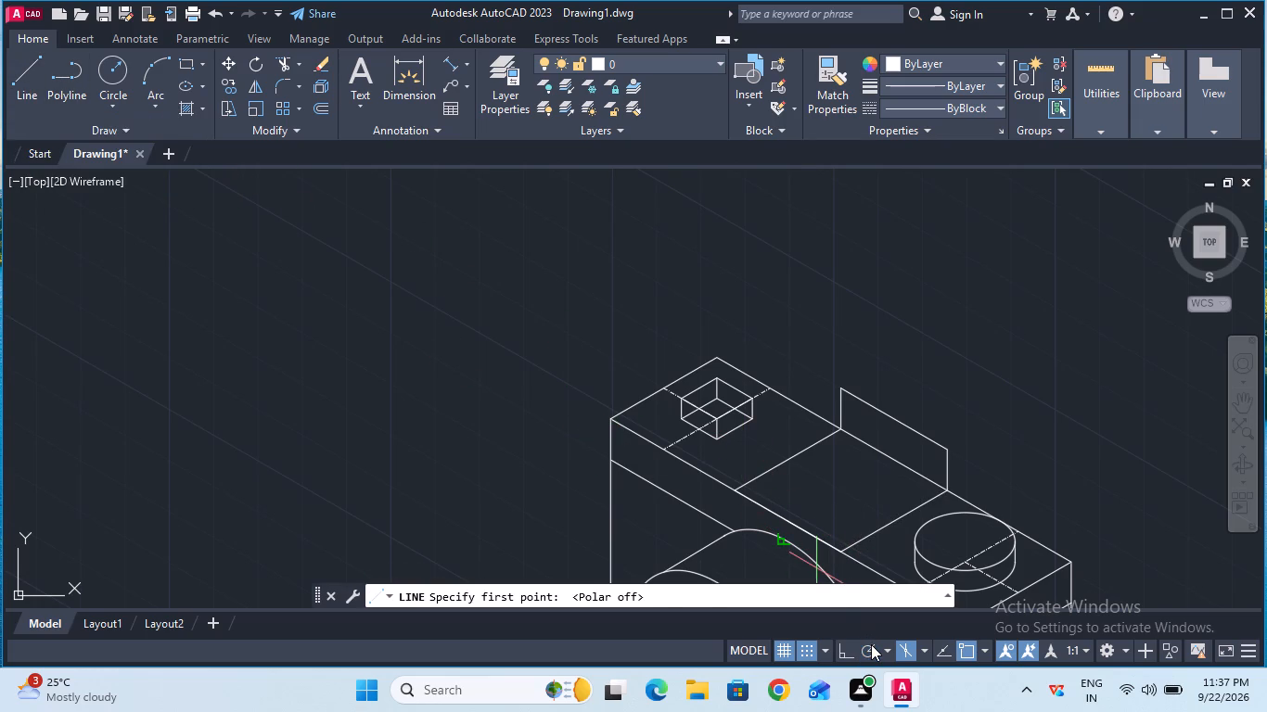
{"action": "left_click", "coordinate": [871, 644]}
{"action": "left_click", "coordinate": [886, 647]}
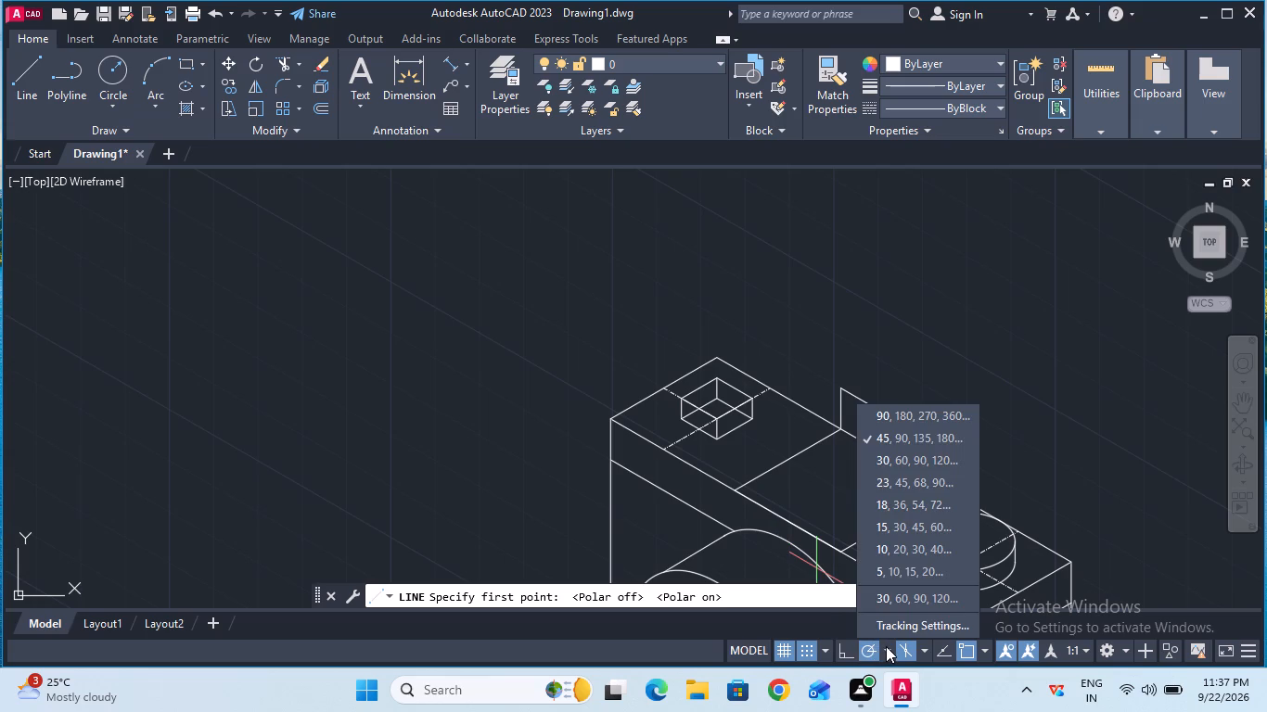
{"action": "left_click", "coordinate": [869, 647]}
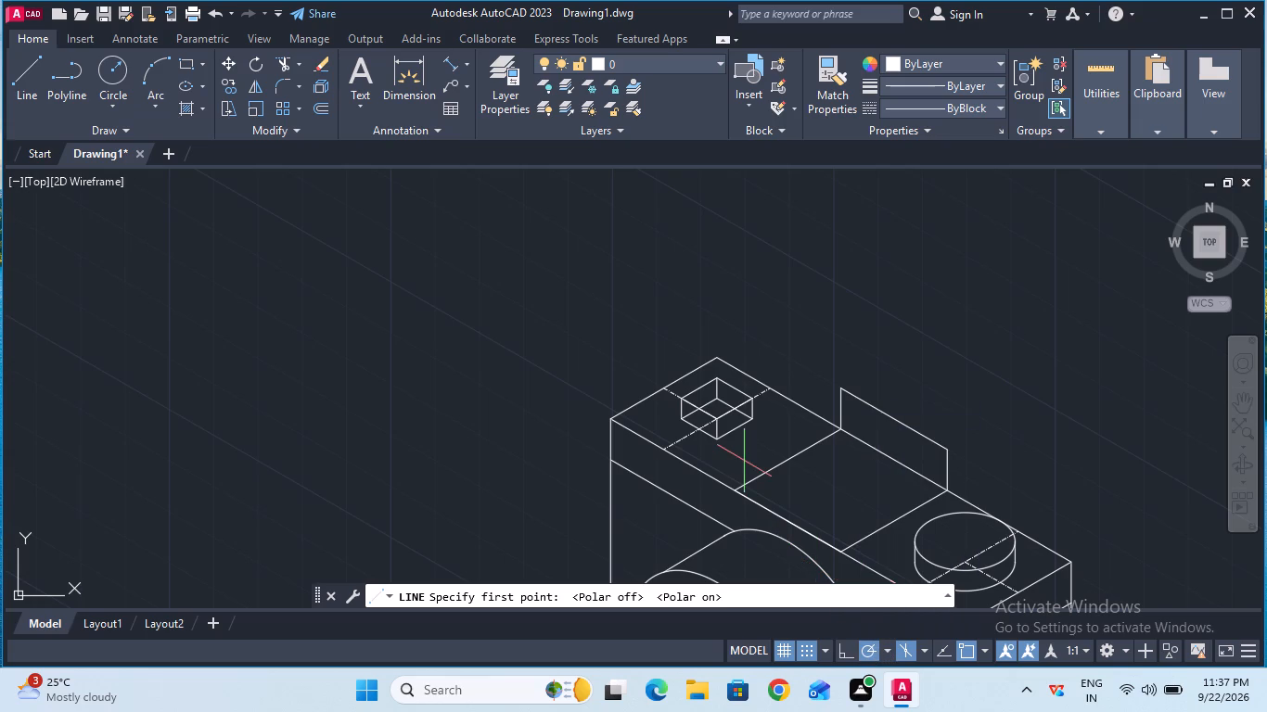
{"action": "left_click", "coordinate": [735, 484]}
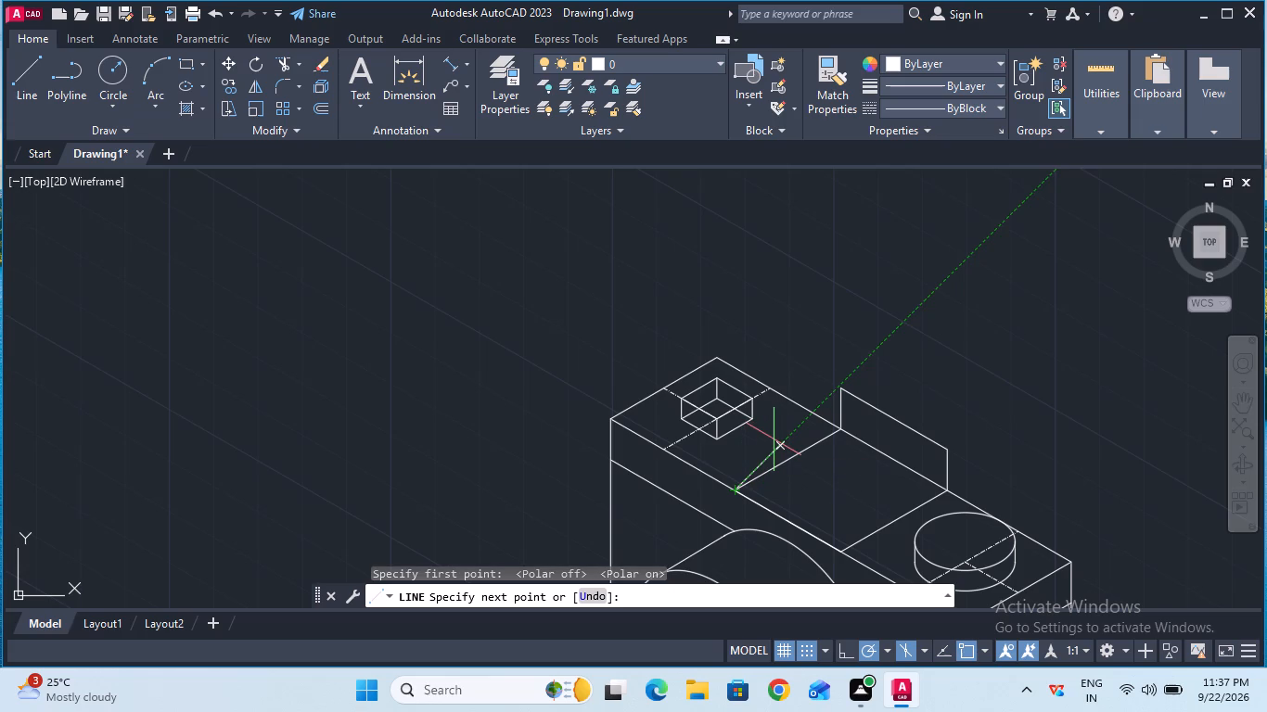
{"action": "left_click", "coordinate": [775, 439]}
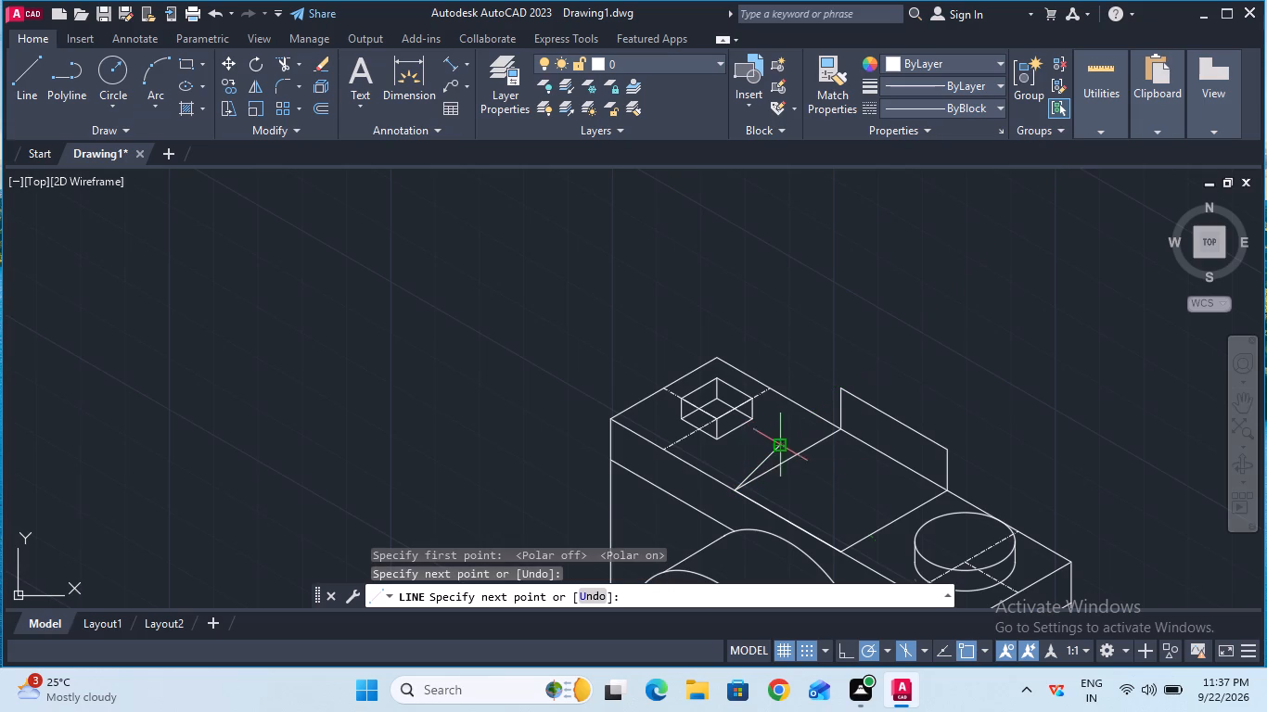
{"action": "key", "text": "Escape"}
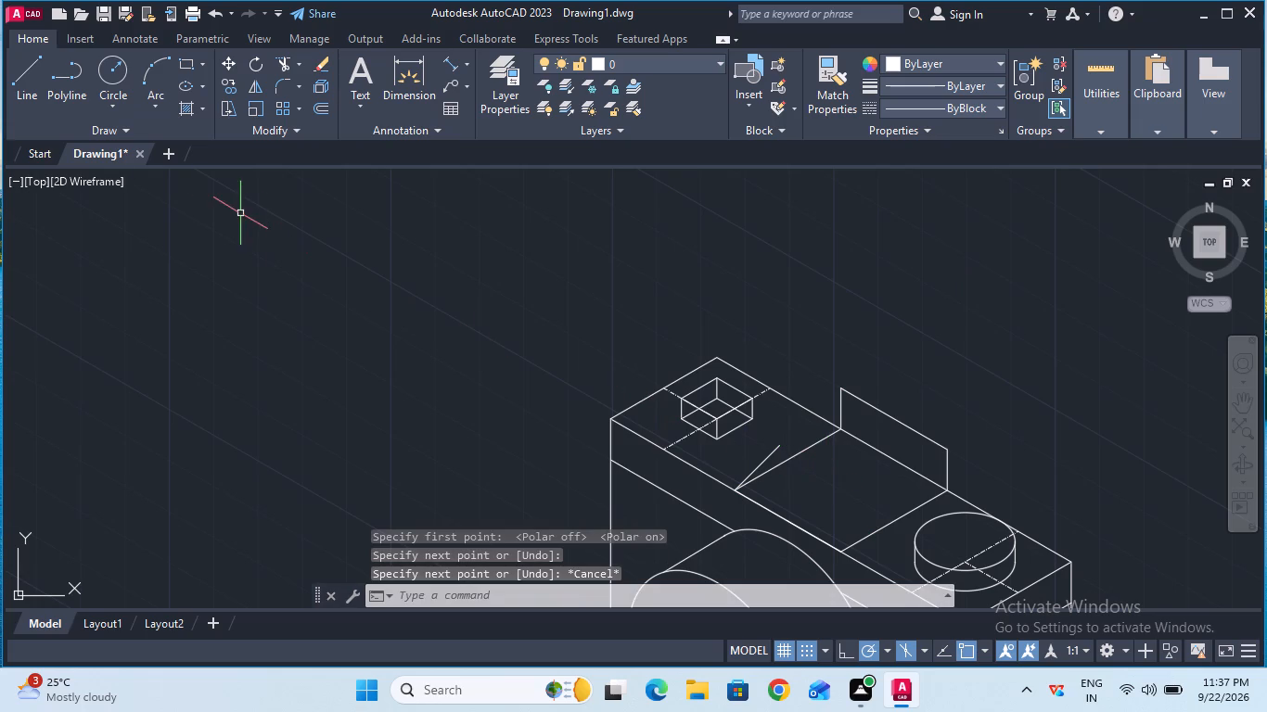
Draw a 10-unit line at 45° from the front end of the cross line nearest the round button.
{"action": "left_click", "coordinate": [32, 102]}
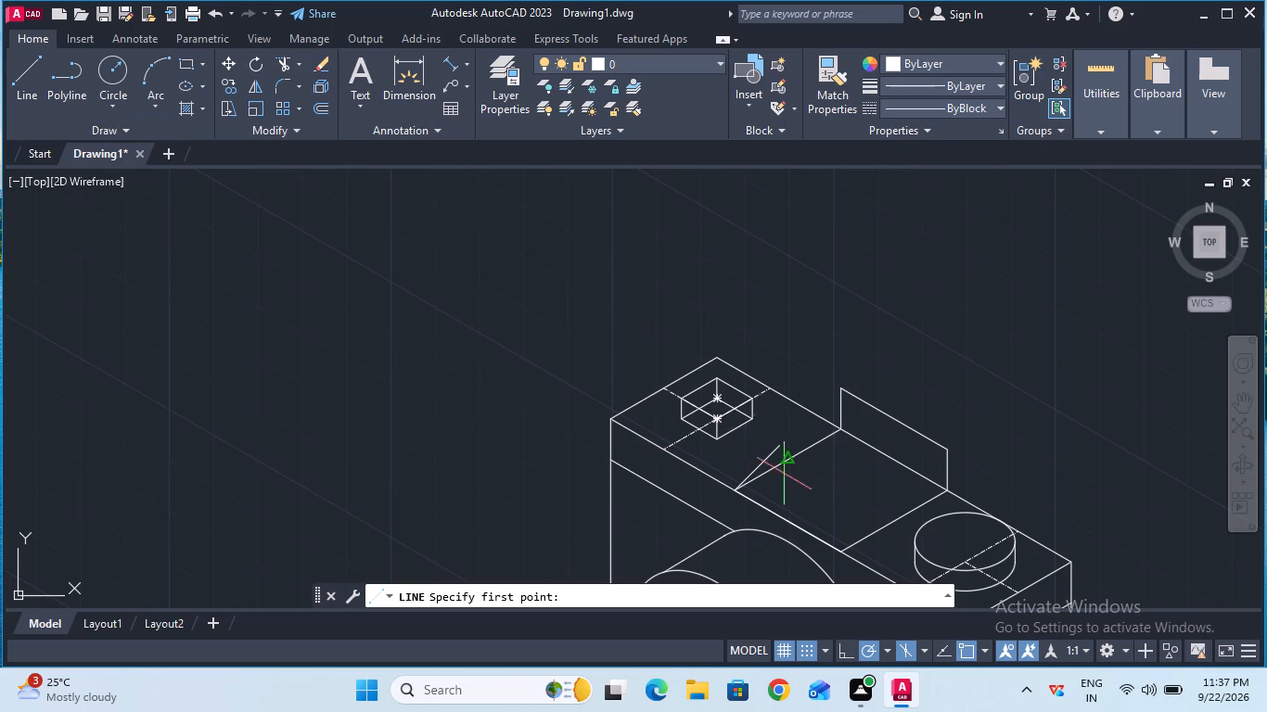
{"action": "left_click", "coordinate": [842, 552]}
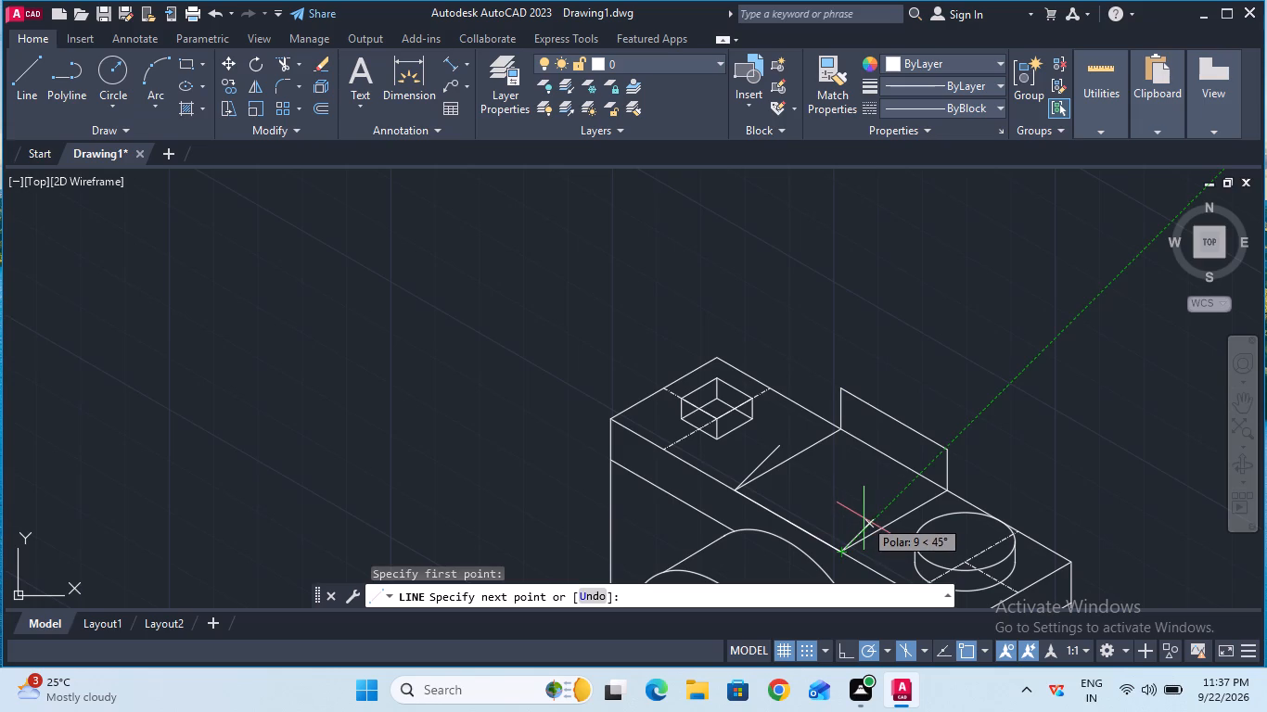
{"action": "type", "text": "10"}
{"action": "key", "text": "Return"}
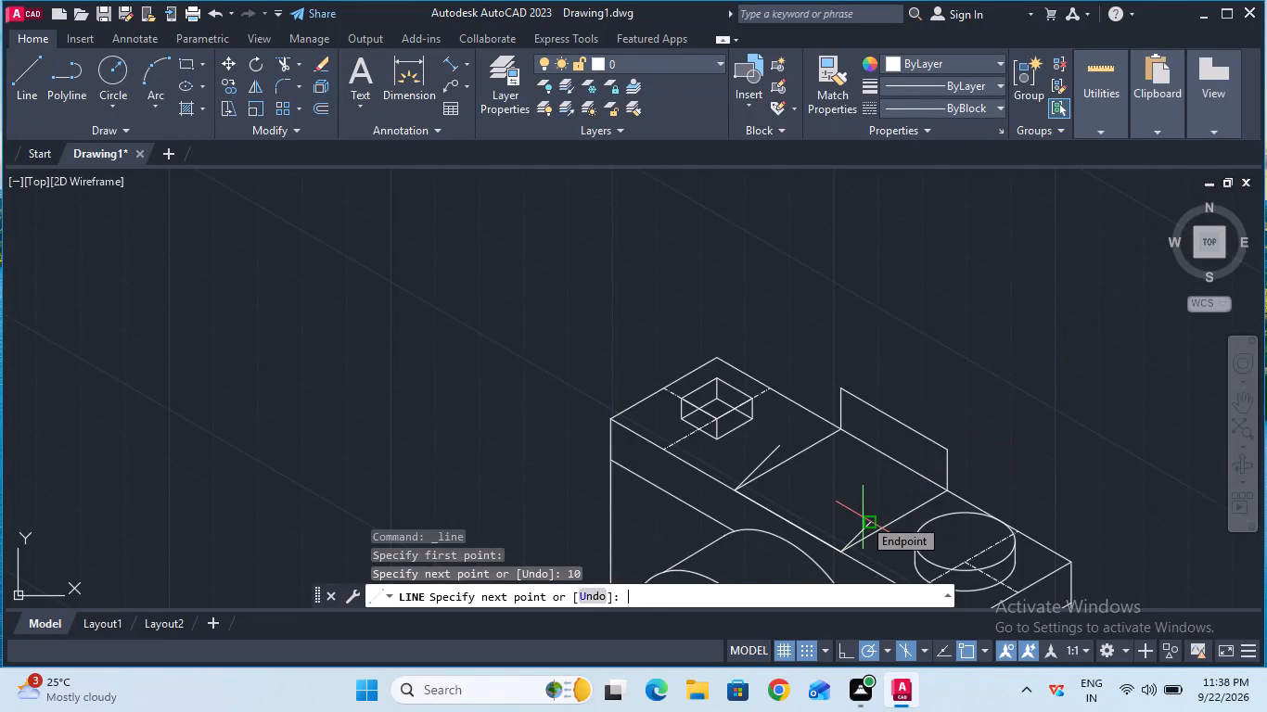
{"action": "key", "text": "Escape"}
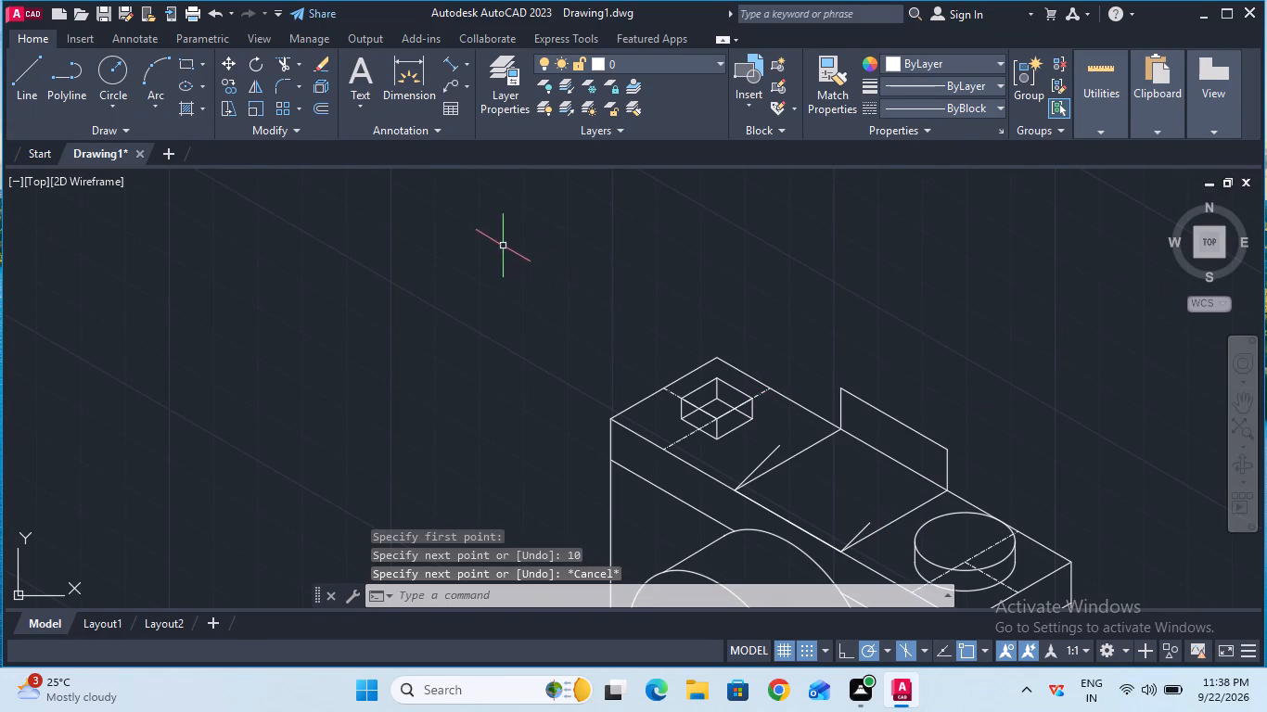
In the top isoplane with Ortho on, outline the raised top from the upright's upper corners: about 19 forward, 30 along, and back.
{"action": "key", "text": "F8"}
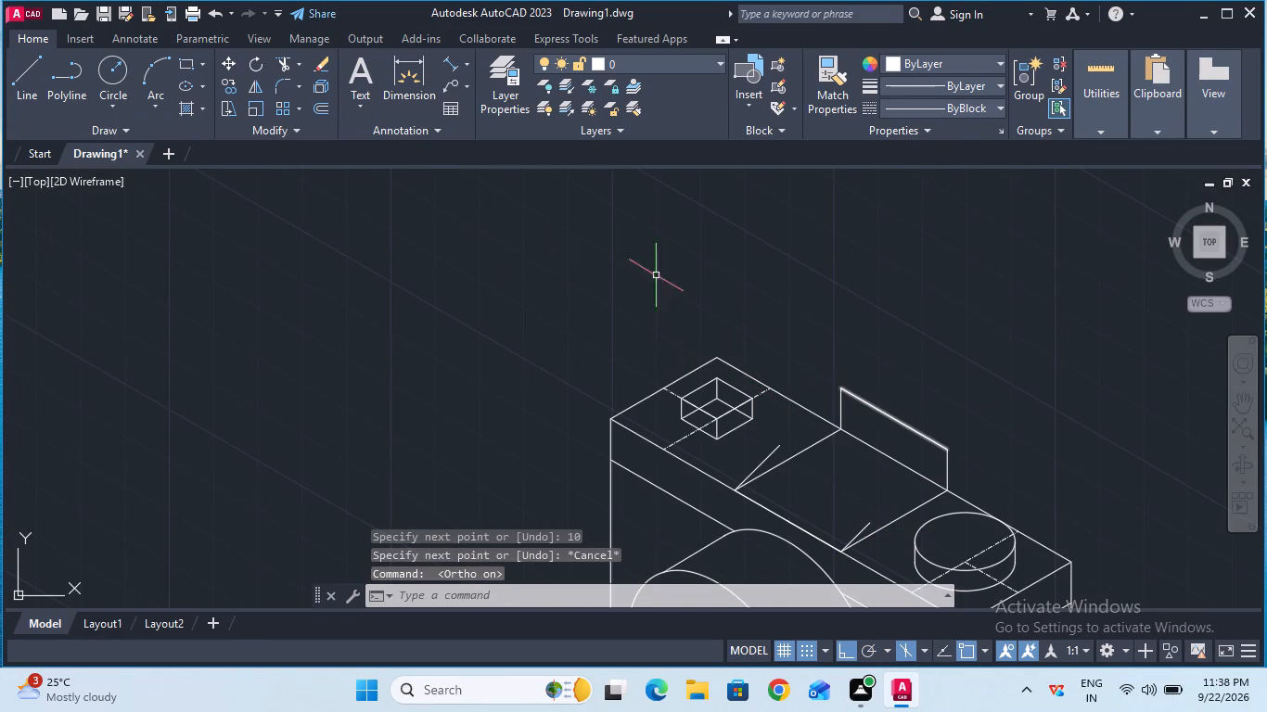
{"action": "left_click", "coordinate": [16, 68]}
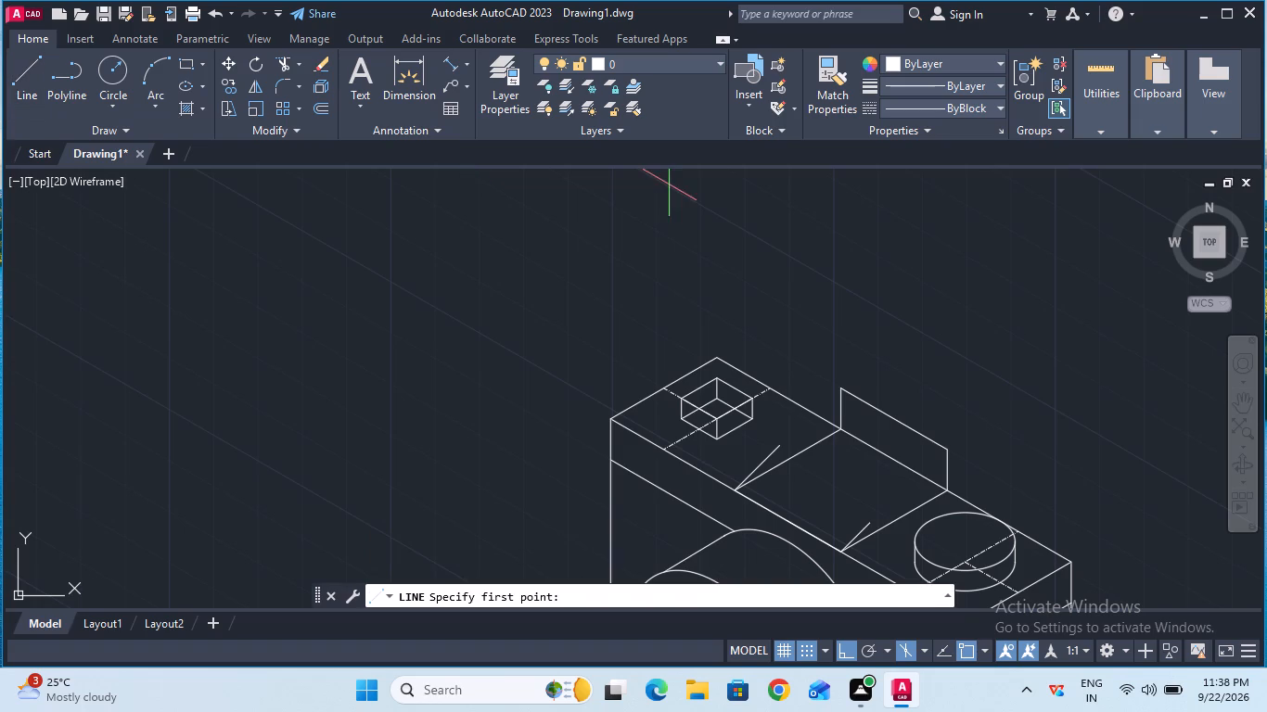
{"action": "left_click", "coordinate": [838, 389]}
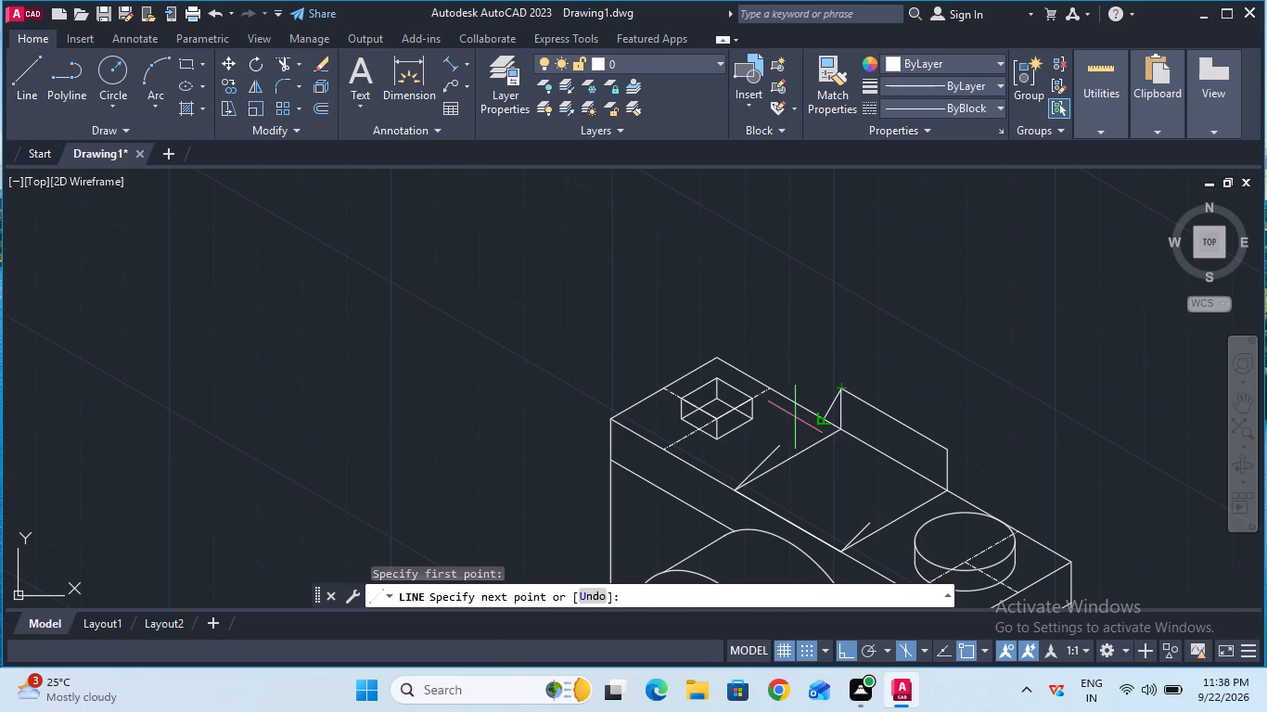
{"action": "key", "text": "F5"}
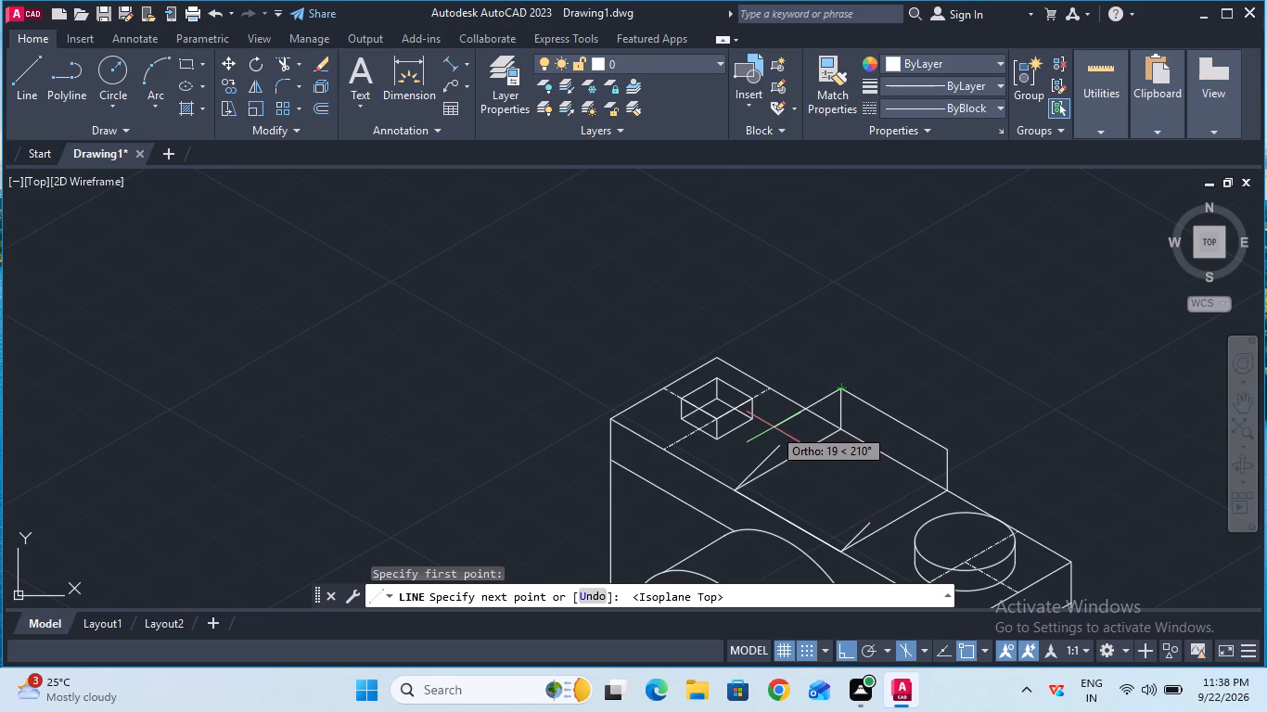
{"action": "left_click", "coordinate": [773, 427]}
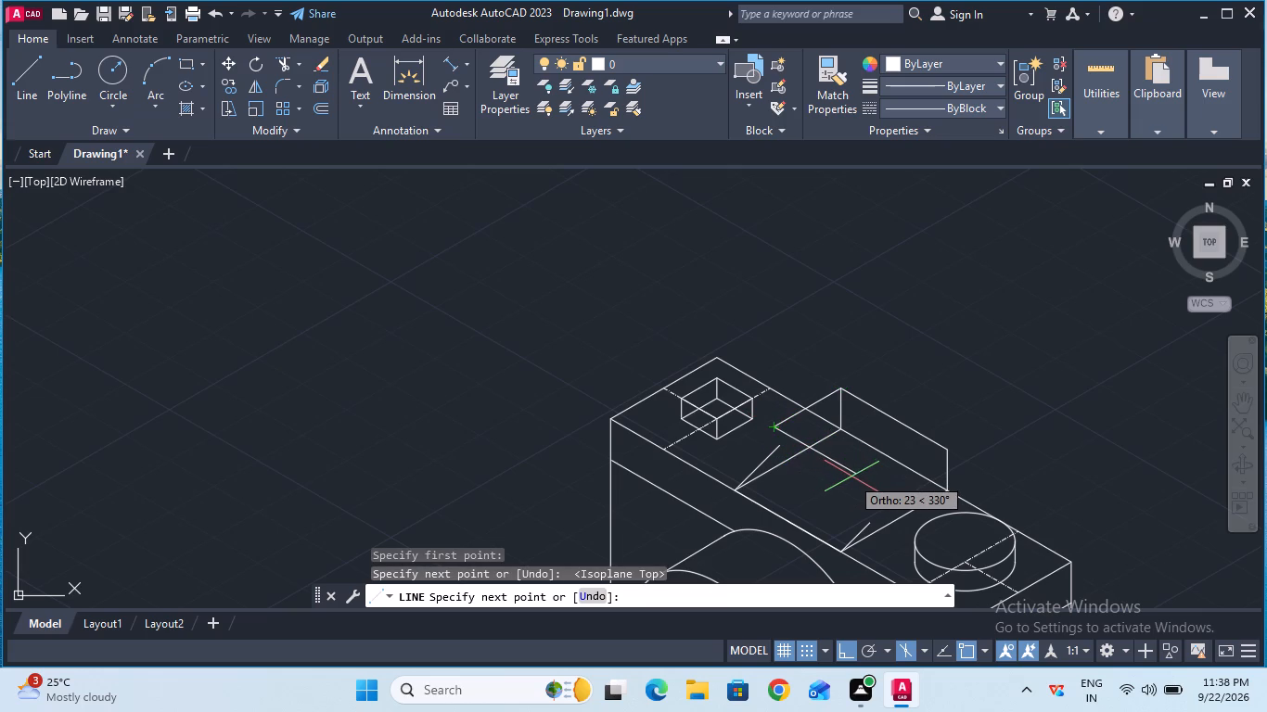
{"action": "type", "text": "30"}
{"action": "key", "text": "Return"}
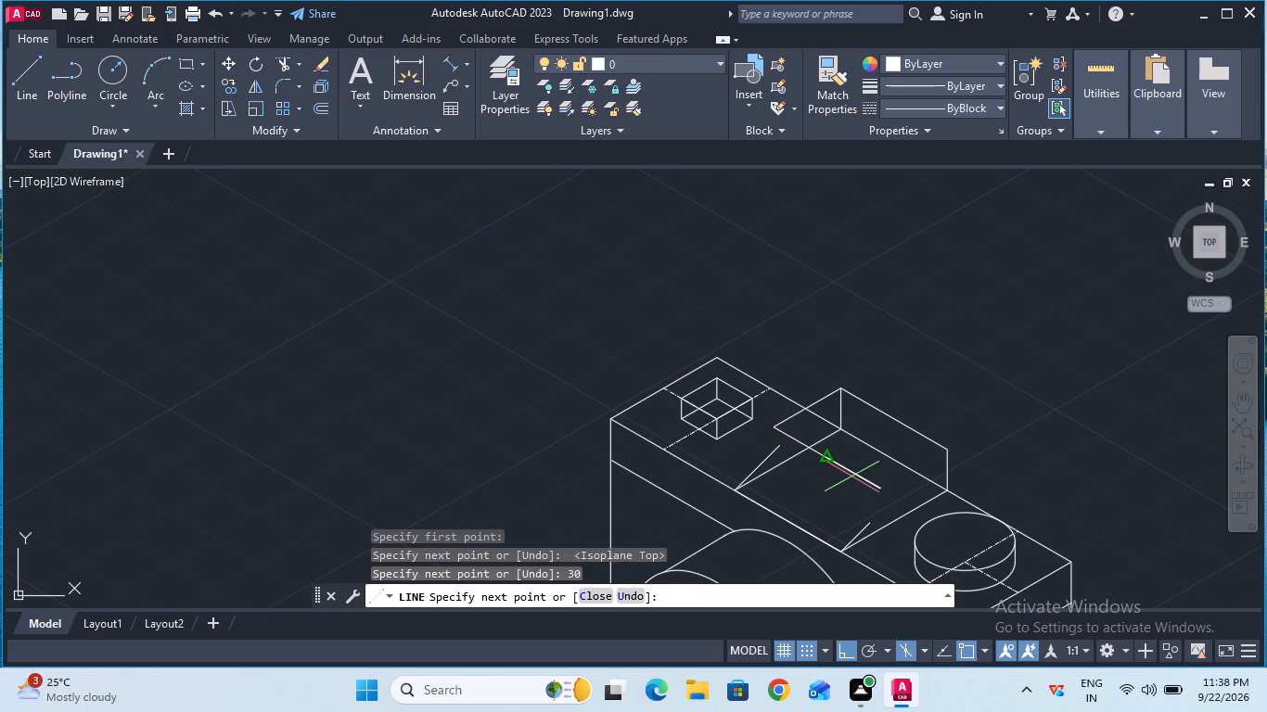
{"action": "left_click", "coordinate": [957, 458]}
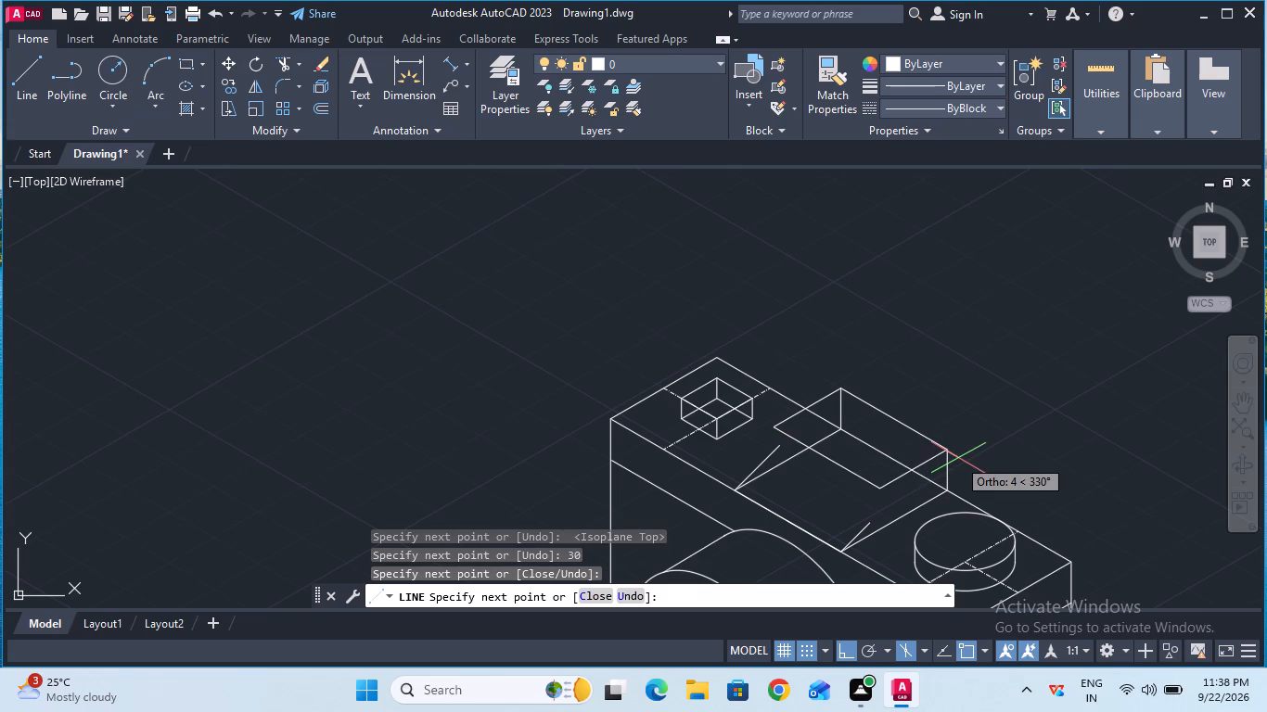
{"action": "key", "text": "Escape"}
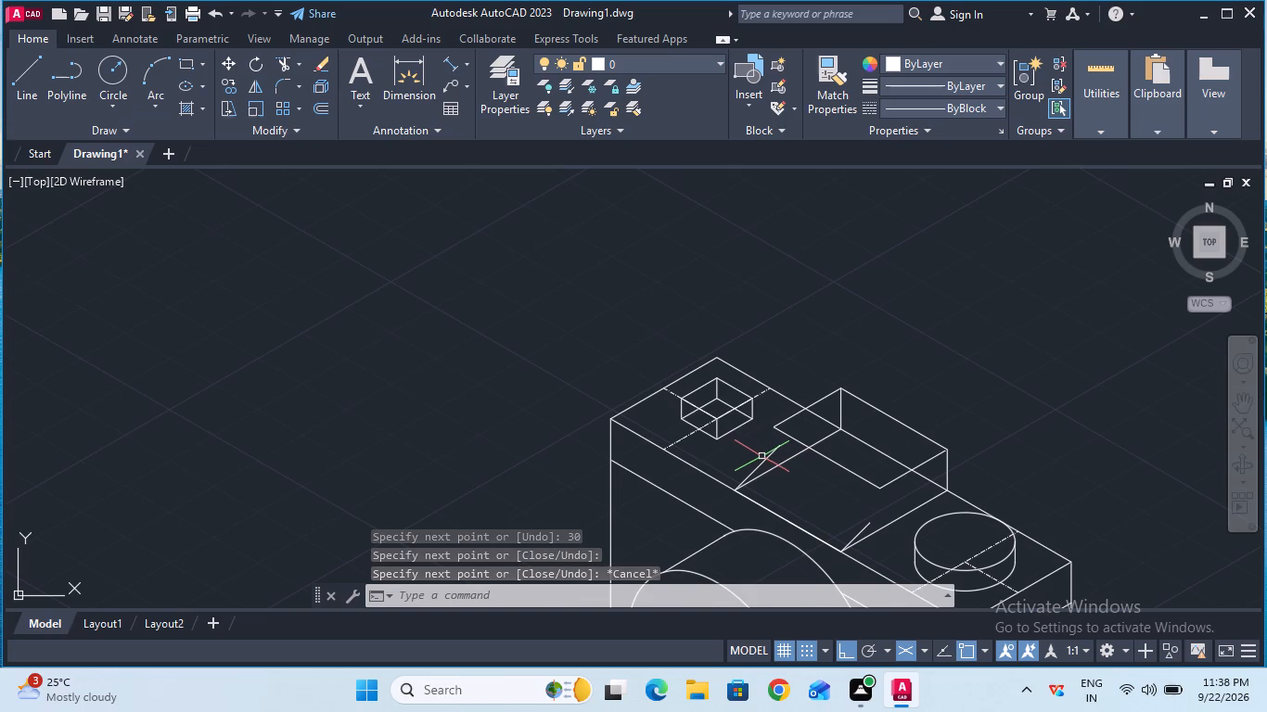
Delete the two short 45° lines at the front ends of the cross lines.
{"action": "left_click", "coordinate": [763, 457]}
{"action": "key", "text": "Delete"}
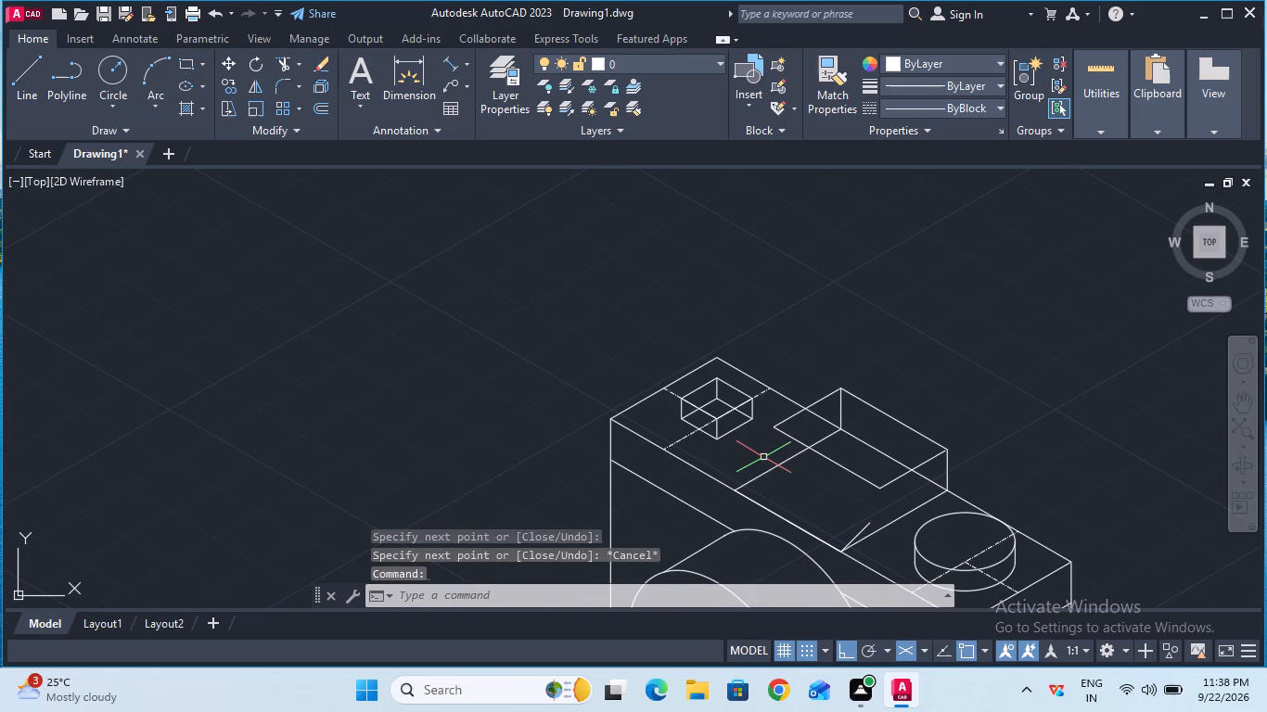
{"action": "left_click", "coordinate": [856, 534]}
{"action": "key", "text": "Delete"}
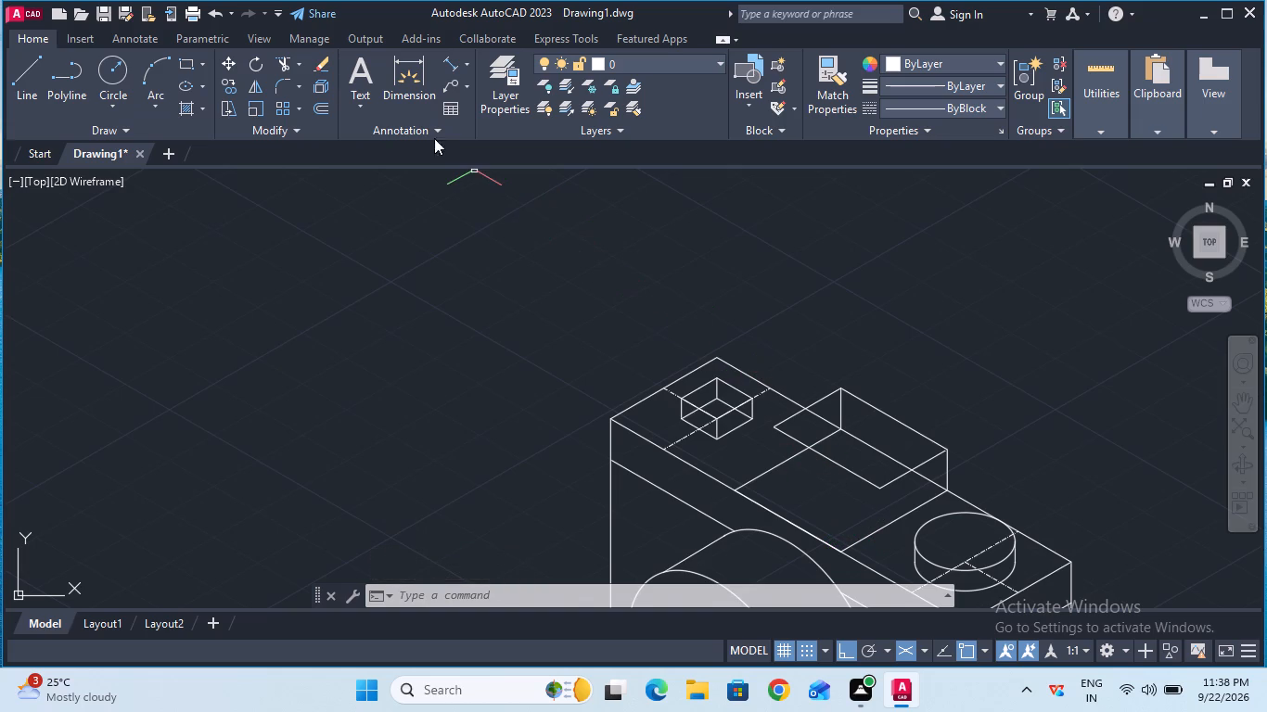
Trim the hidden lines beneath the raised top: the body's back edge, the rear upright and the covered part of the cross line.
{"action": "left_click", "coordinate": [284, 59]}
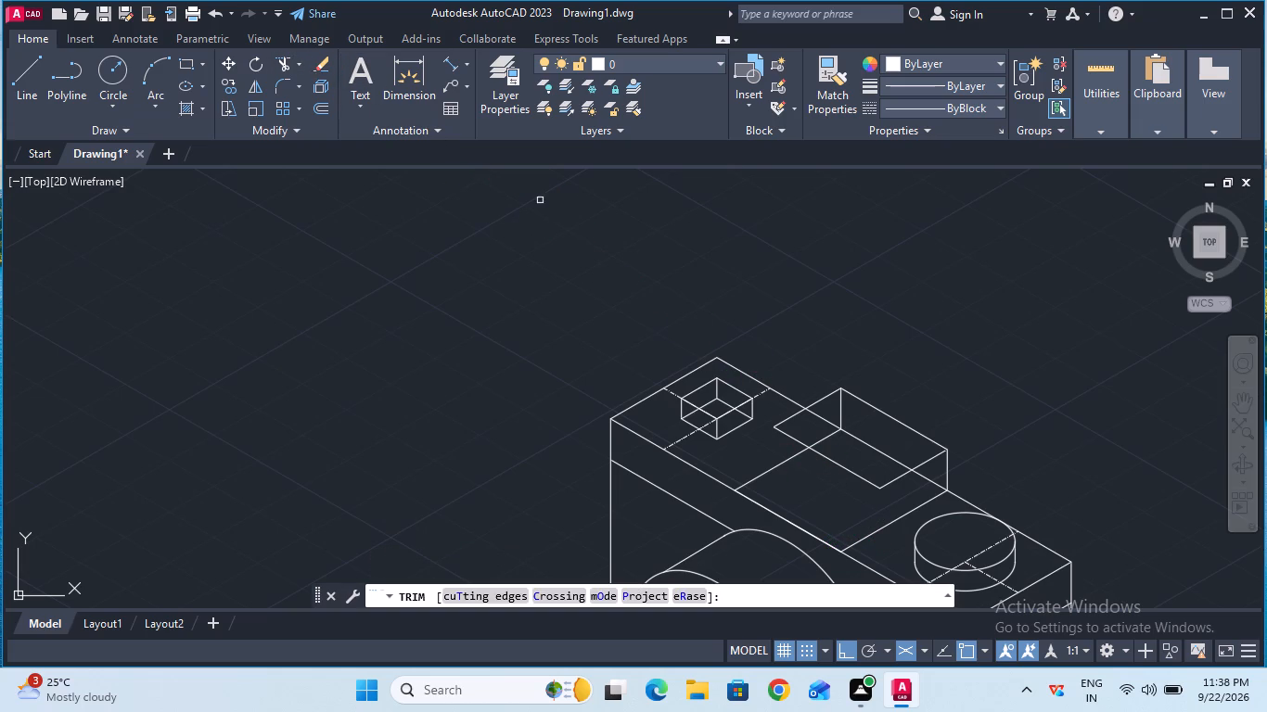
{"action": "left_click", "coordinate": [812, 410]}
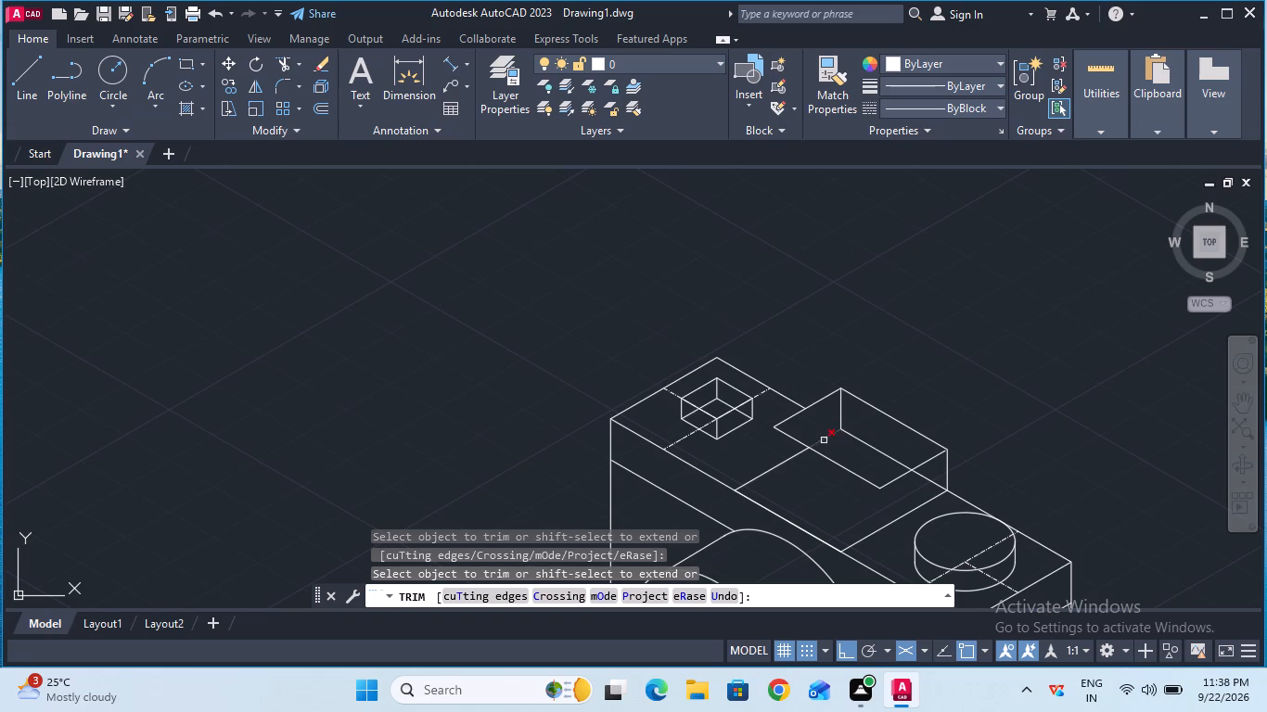
{"action": "left_click", "coordinate": [824, 440]}
{"action": "left_click", "coordinate": [857, 443]}
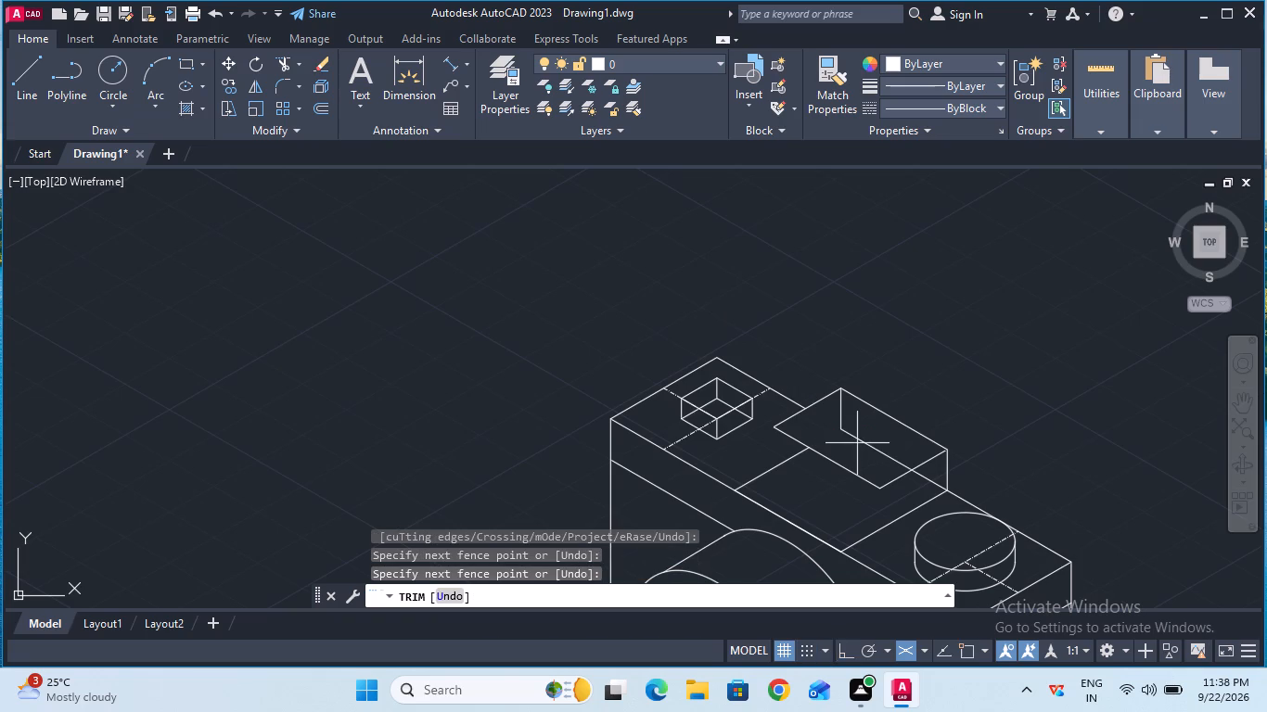
{"action": "left_click", "coordinate": [874, 439]}
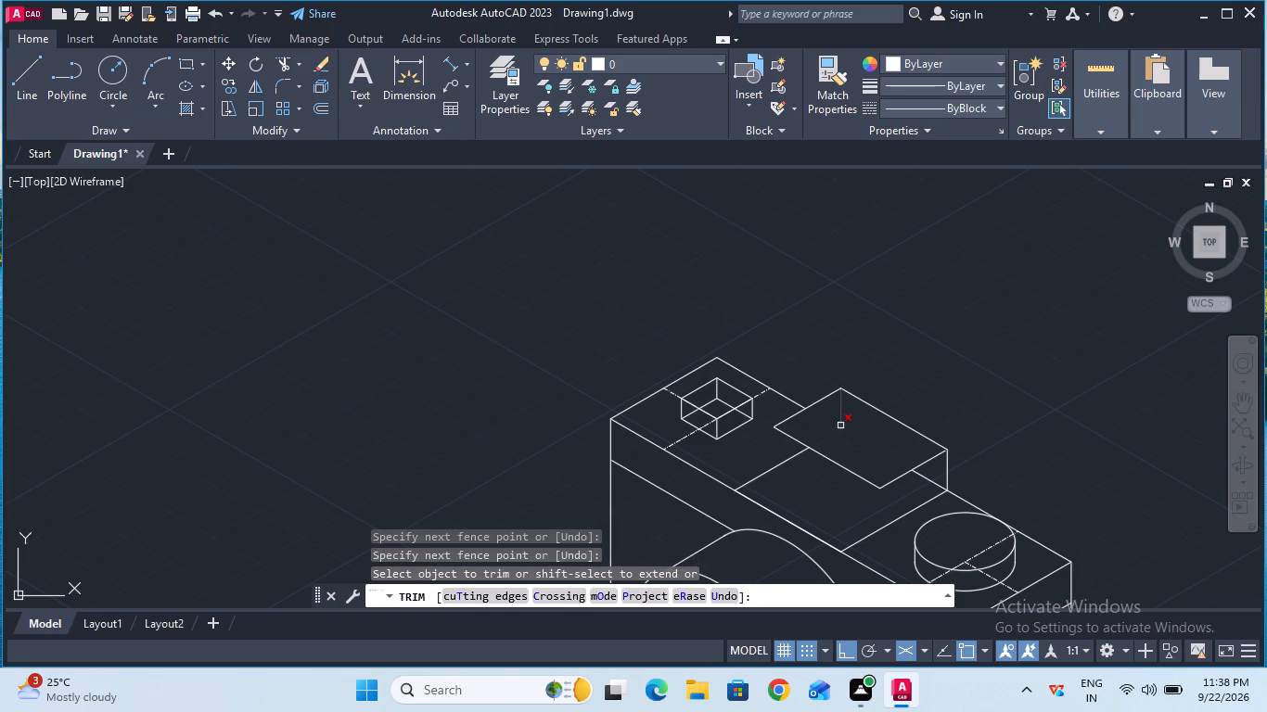
{"action": "left_click", "coordinate": [840, 426]}
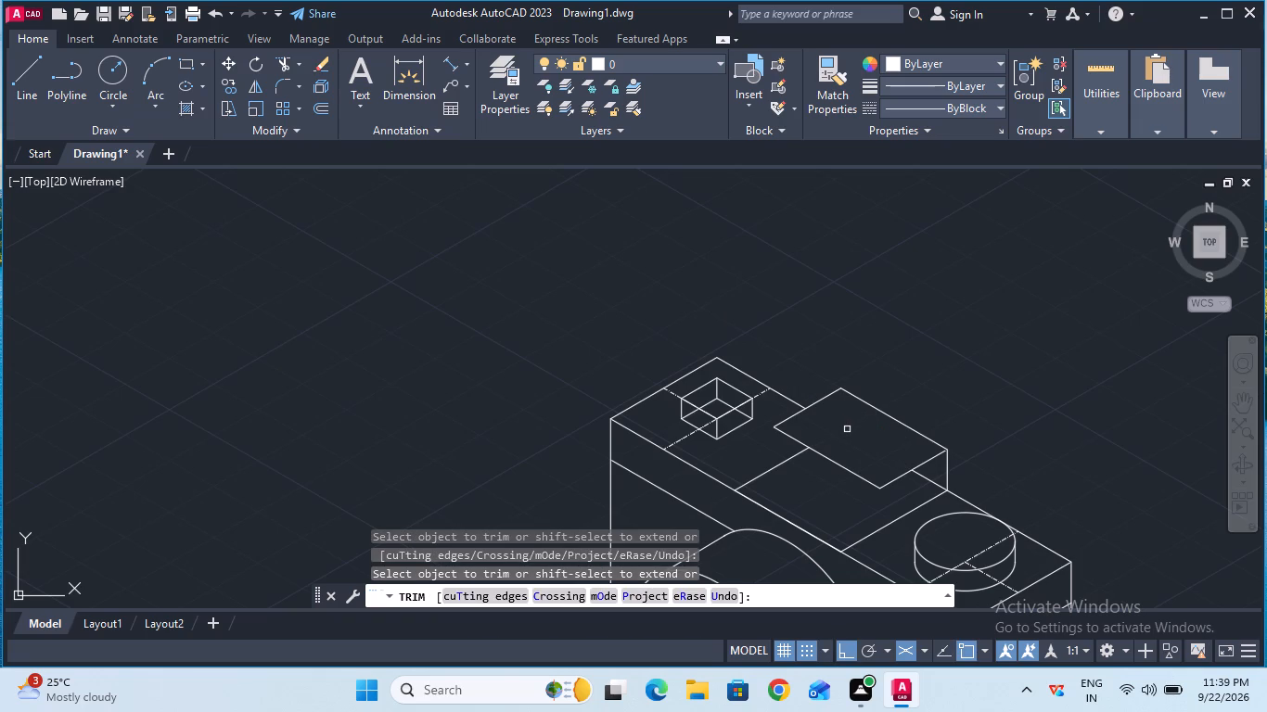
{"action": "left_click", "coordinate": [928, 480]}
{"action": "key", "text": "Escape"}
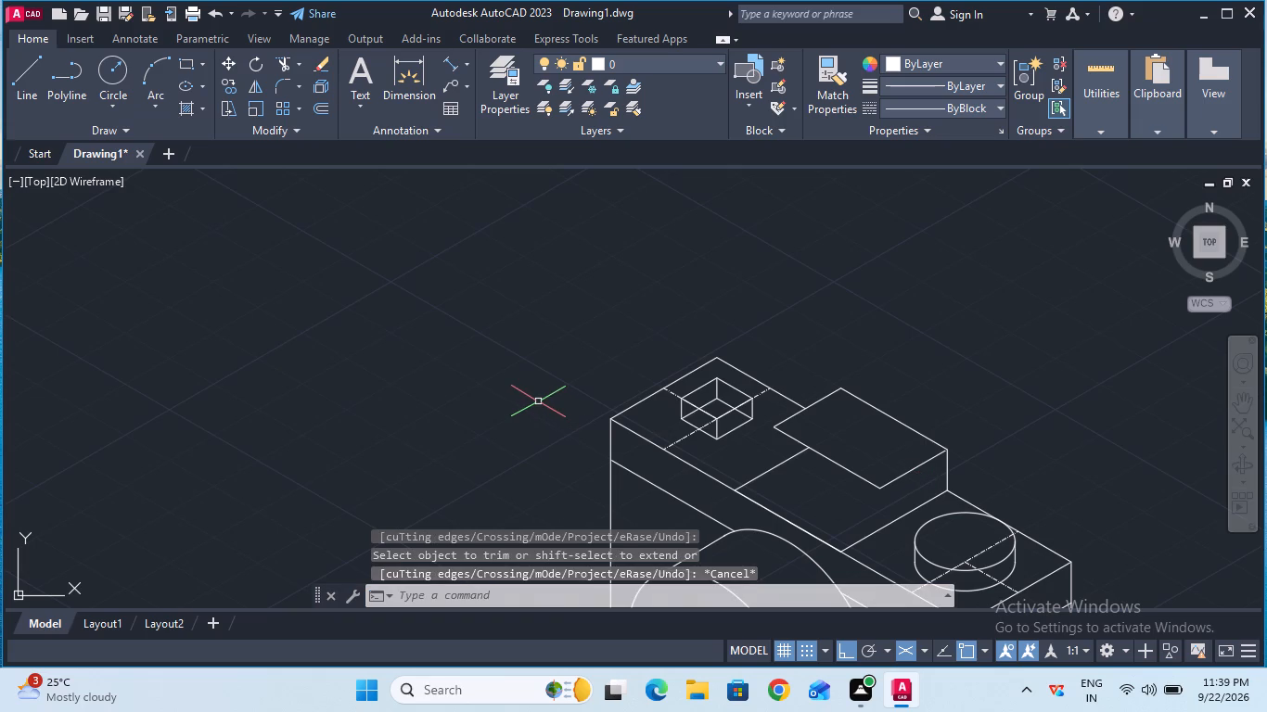
Turn Ortho off.
{"action": "key", "text": "F8"}
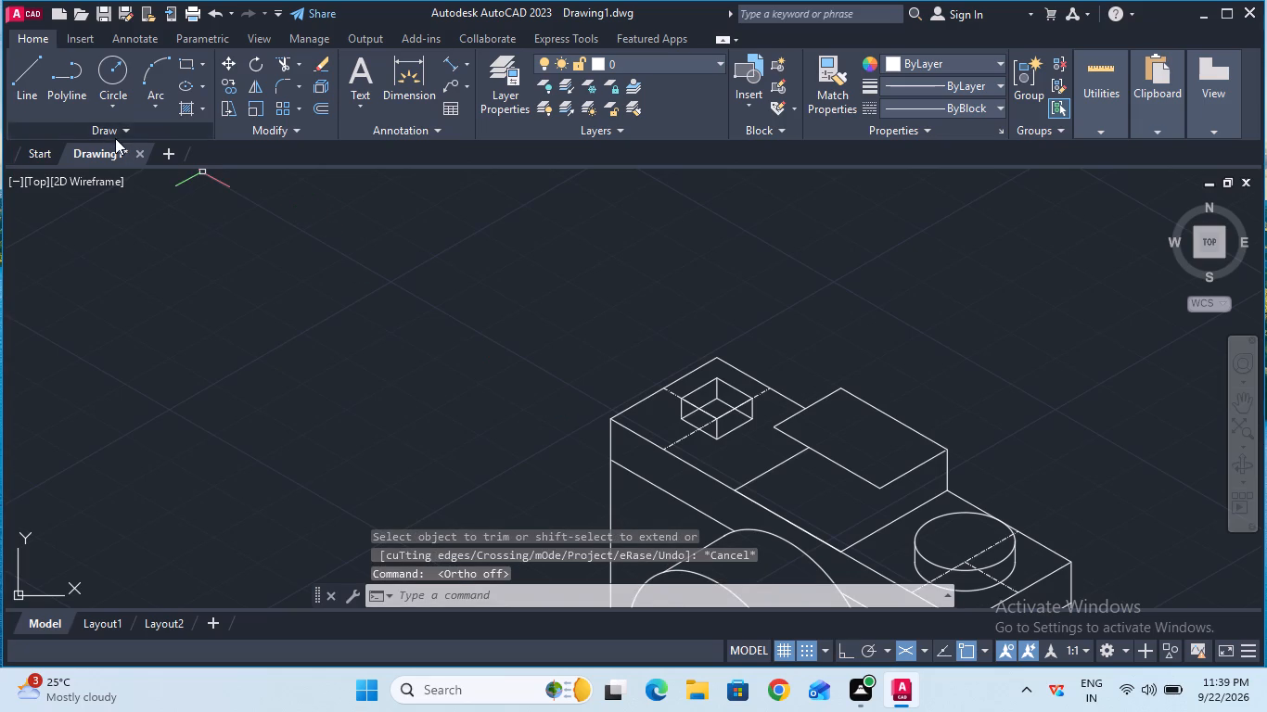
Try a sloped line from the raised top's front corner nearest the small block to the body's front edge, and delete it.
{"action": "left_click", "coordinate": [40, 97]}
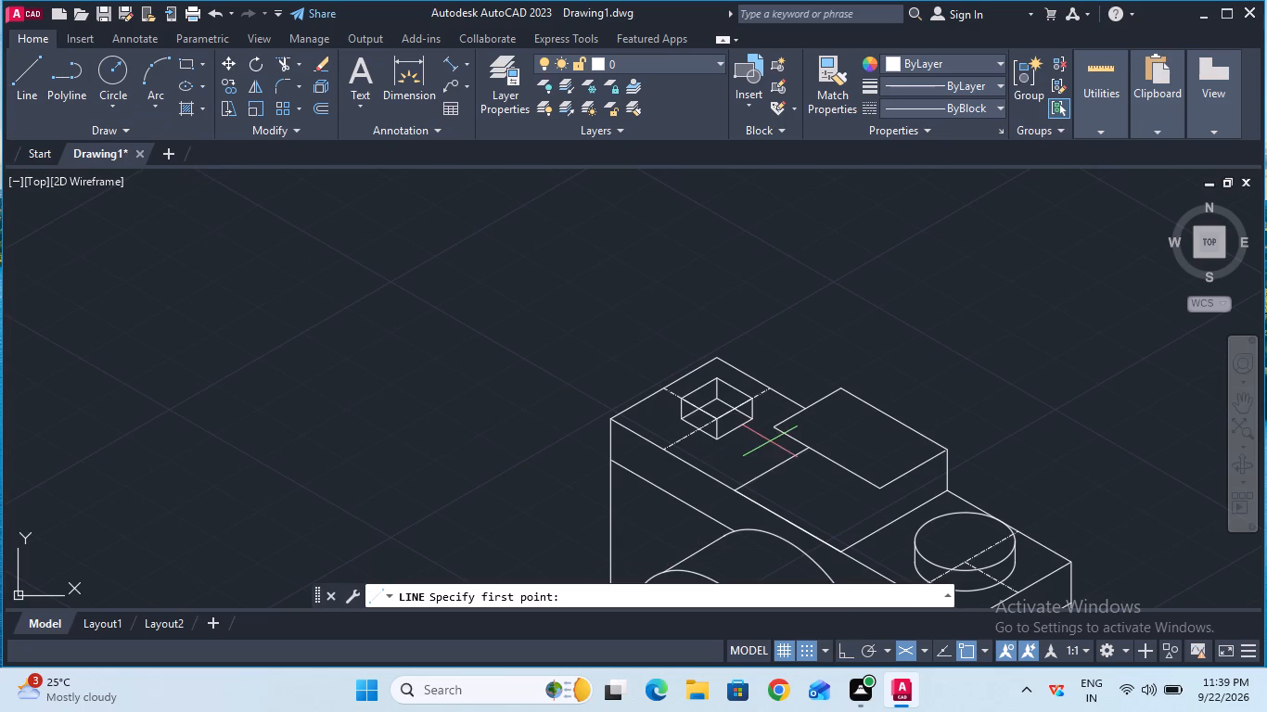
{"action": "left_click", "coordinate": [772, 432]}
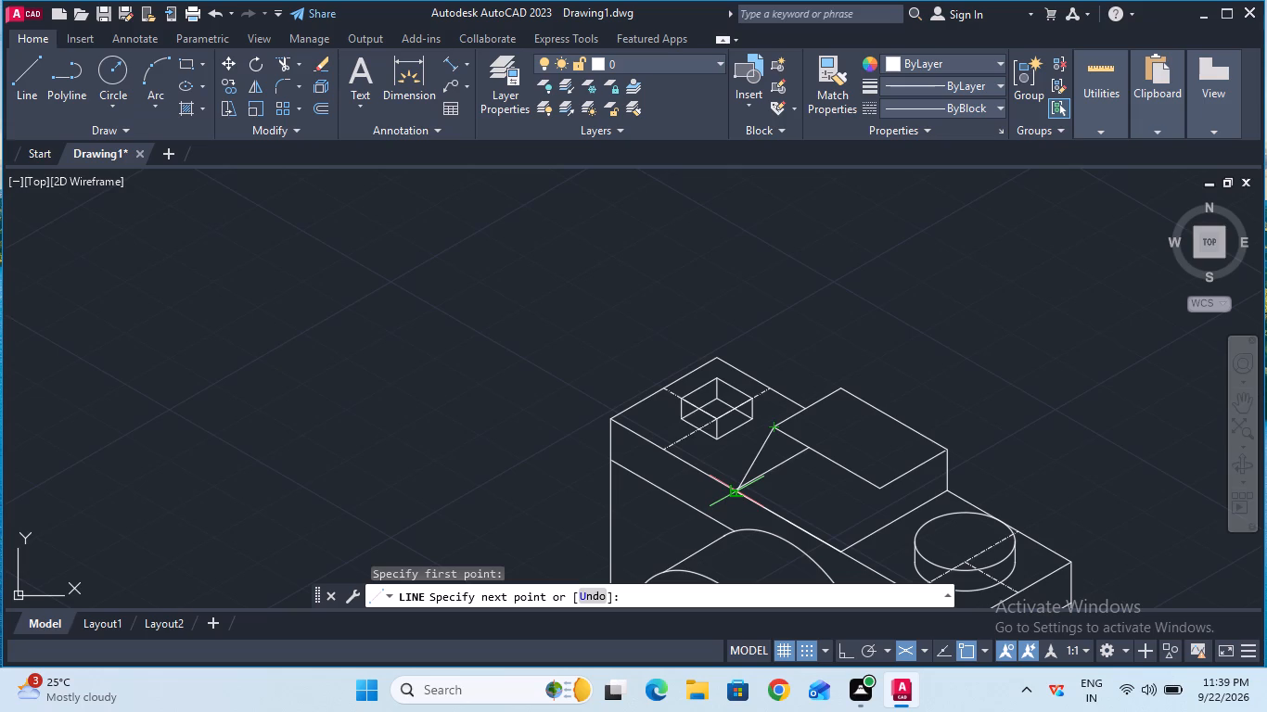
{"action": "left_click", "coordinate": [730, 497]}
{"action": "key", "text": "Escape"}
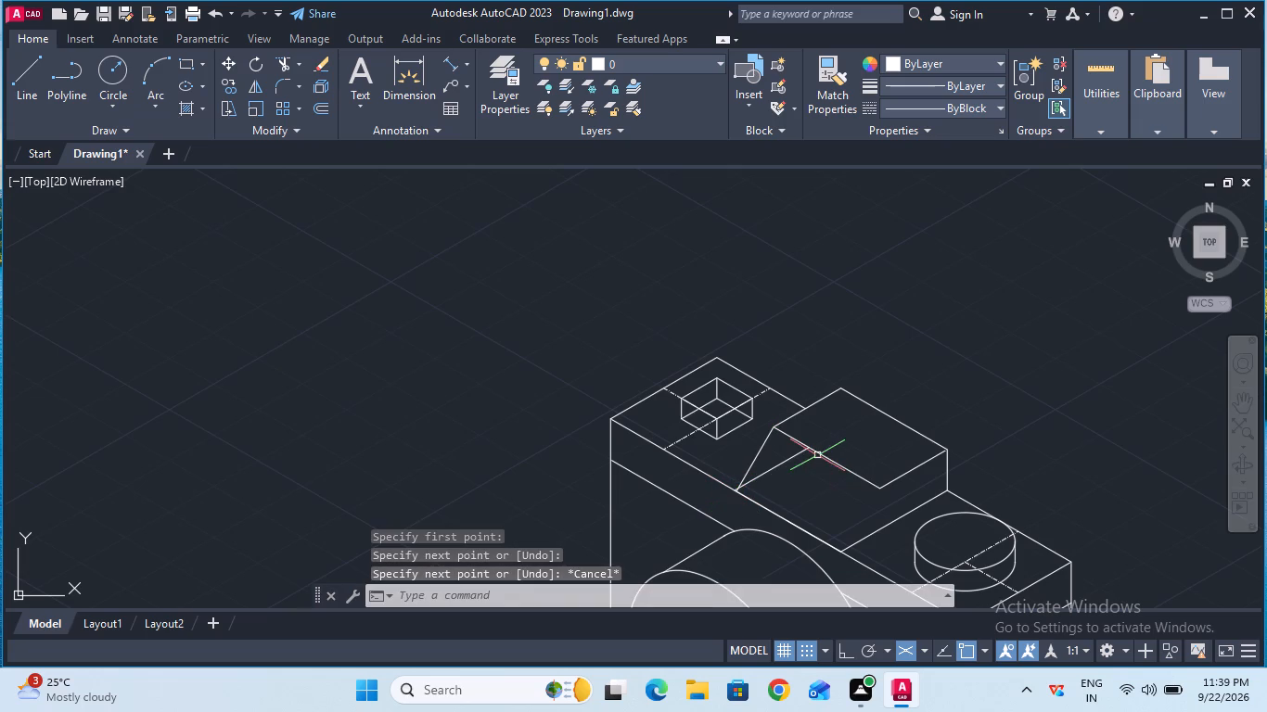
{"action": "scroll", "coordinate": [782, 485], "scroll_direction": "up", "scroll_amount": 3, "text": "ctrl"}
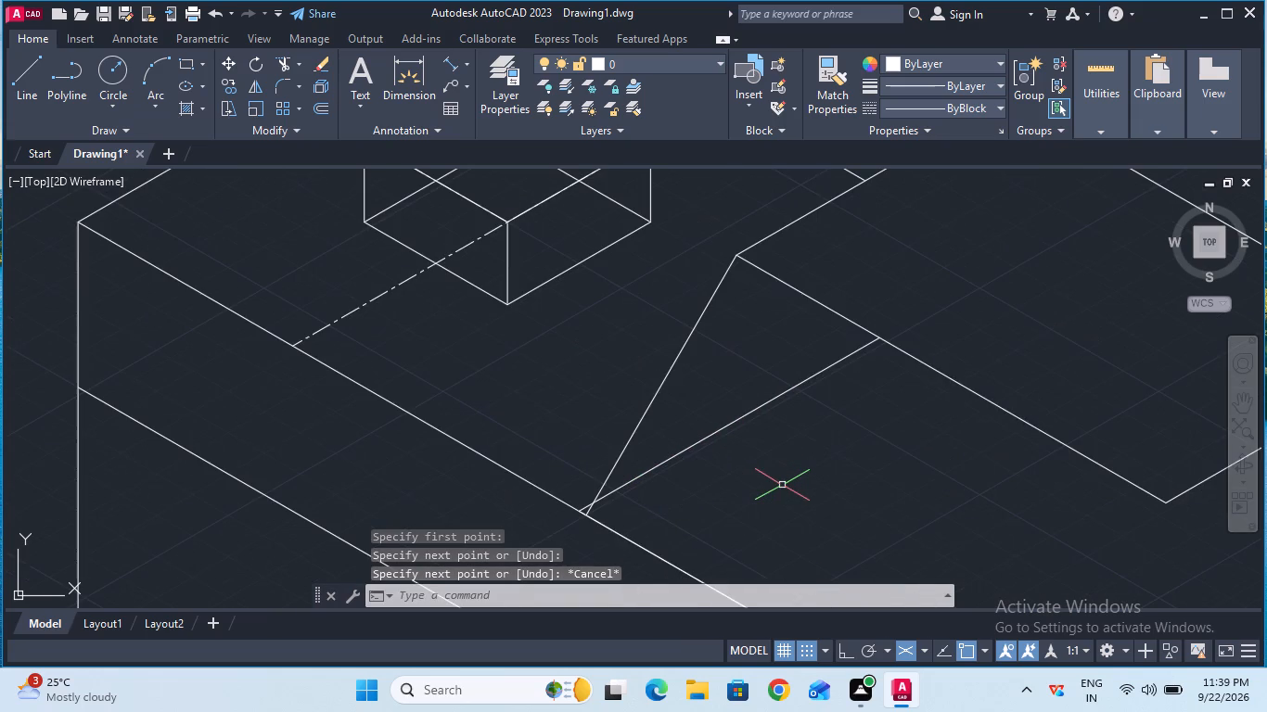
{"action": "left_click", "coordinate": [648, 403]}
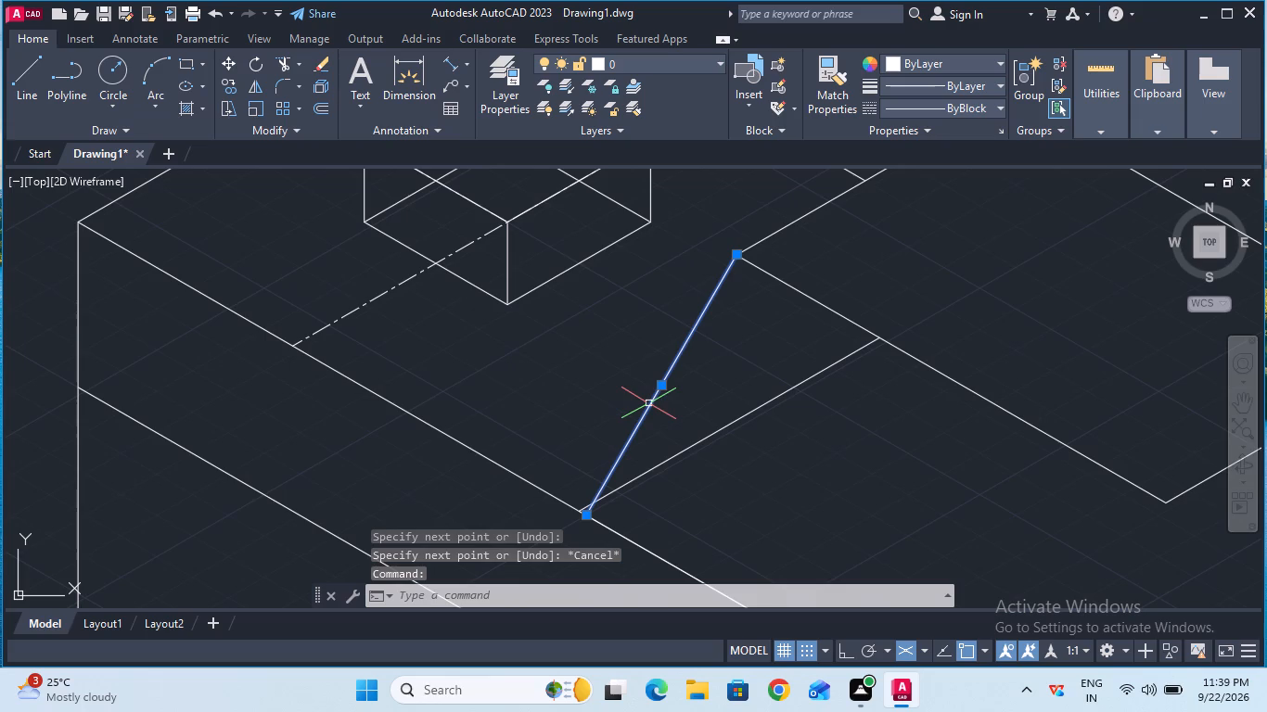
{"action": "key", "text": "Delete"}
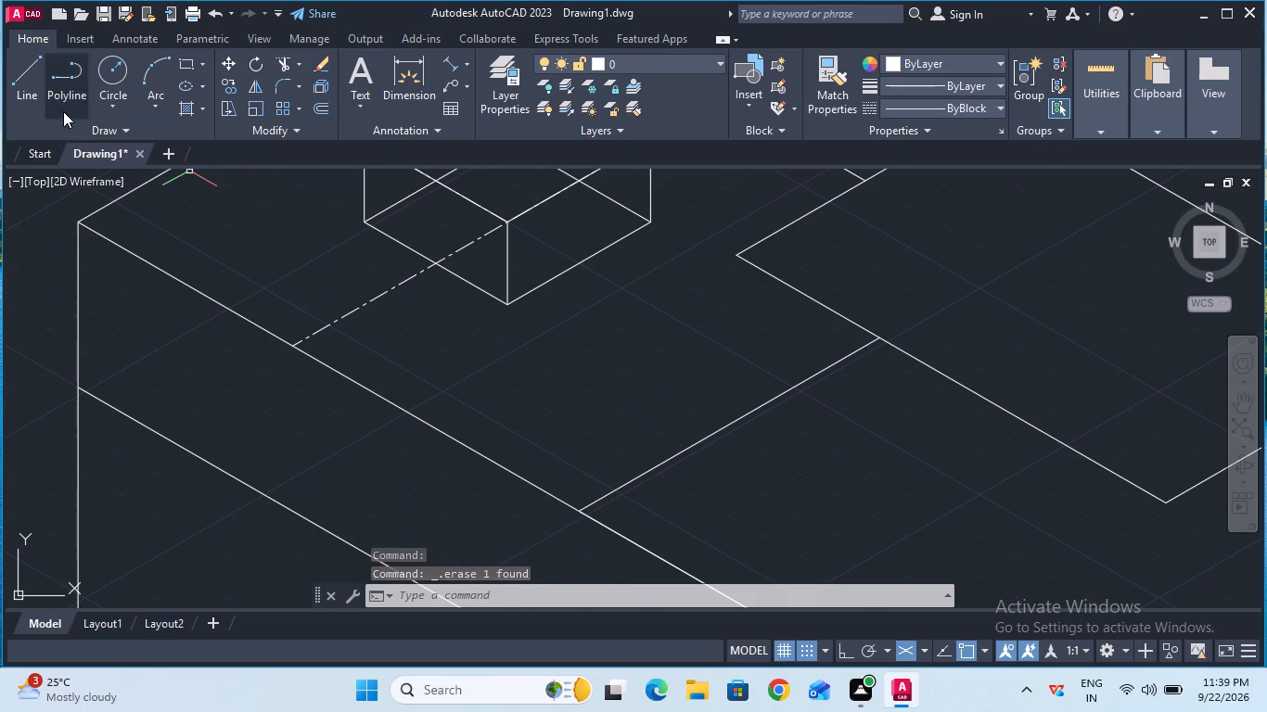
Draw a sloped line from the raised top's front corner nearest the small block to the front endpoint of the adjacent cross line.
{"action": "left_click", "coordinate": [38, 95]}
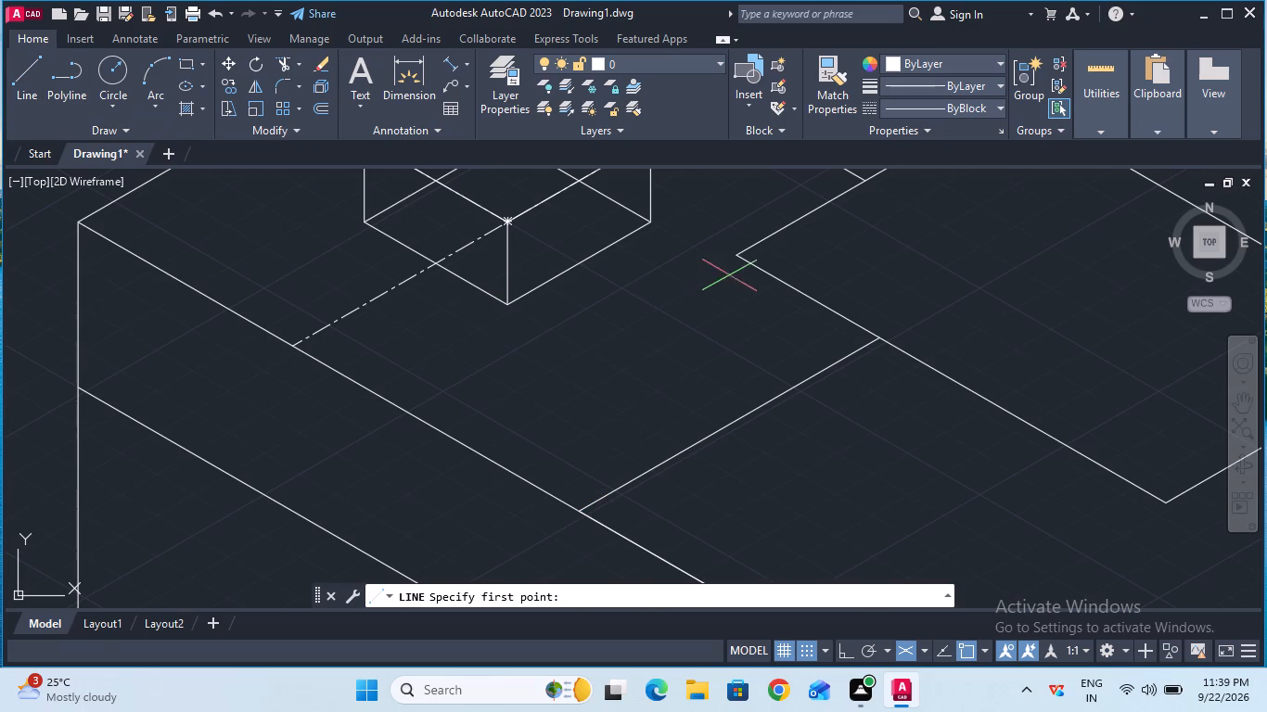
{"action": "left_click", "coordinate": [738, 256]}
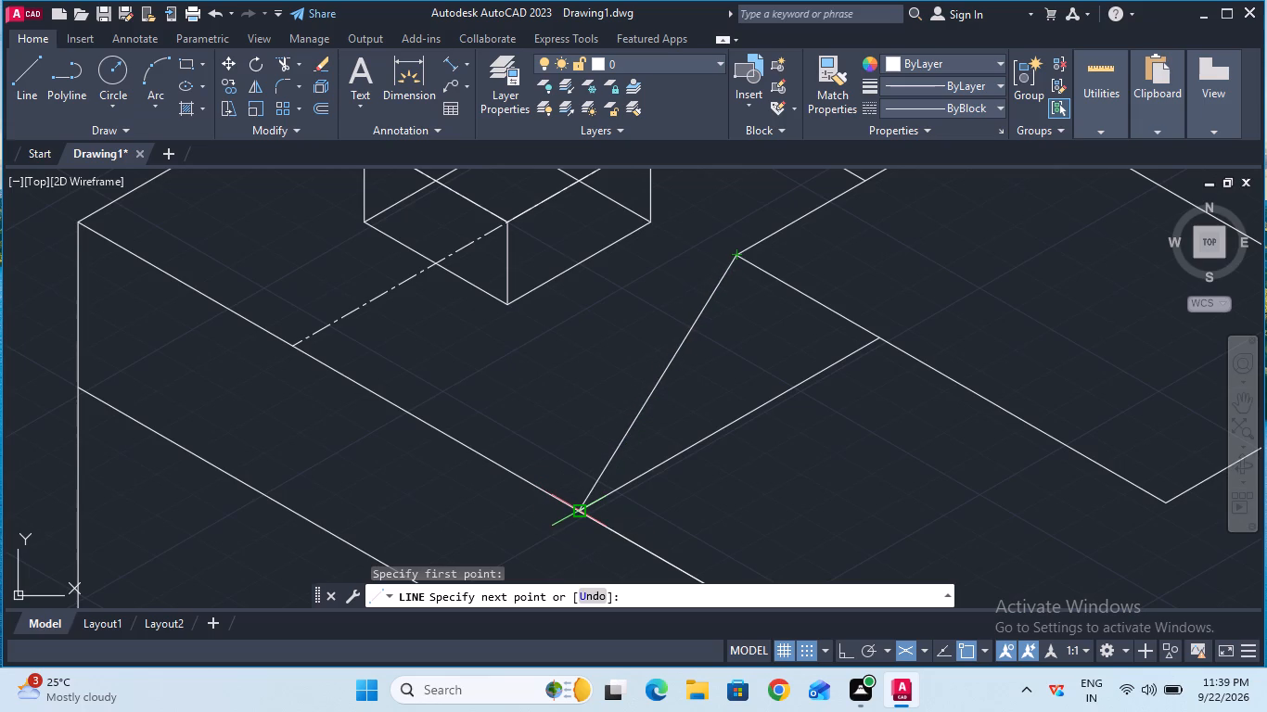
{"action": "left_click", "coordinate": [576, 507]}
{"action": "key", "text": "Escape"}
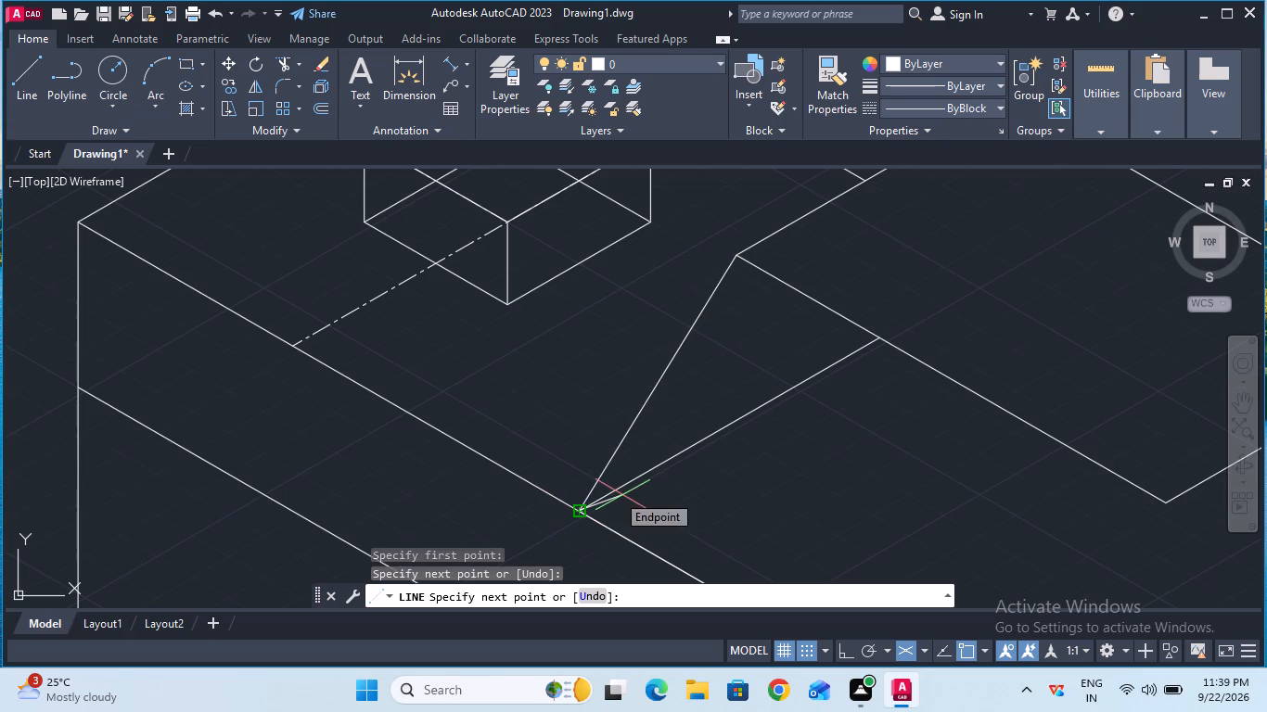
Draw a matching sloped line from the raised top's other front corner to the front endpoint of the cross line nearest the round button.
{"action": "scroll", "coordinate": [656, 499], "scroll_direction": "down", "scroll_amount": 1, "text": "ctrl"}
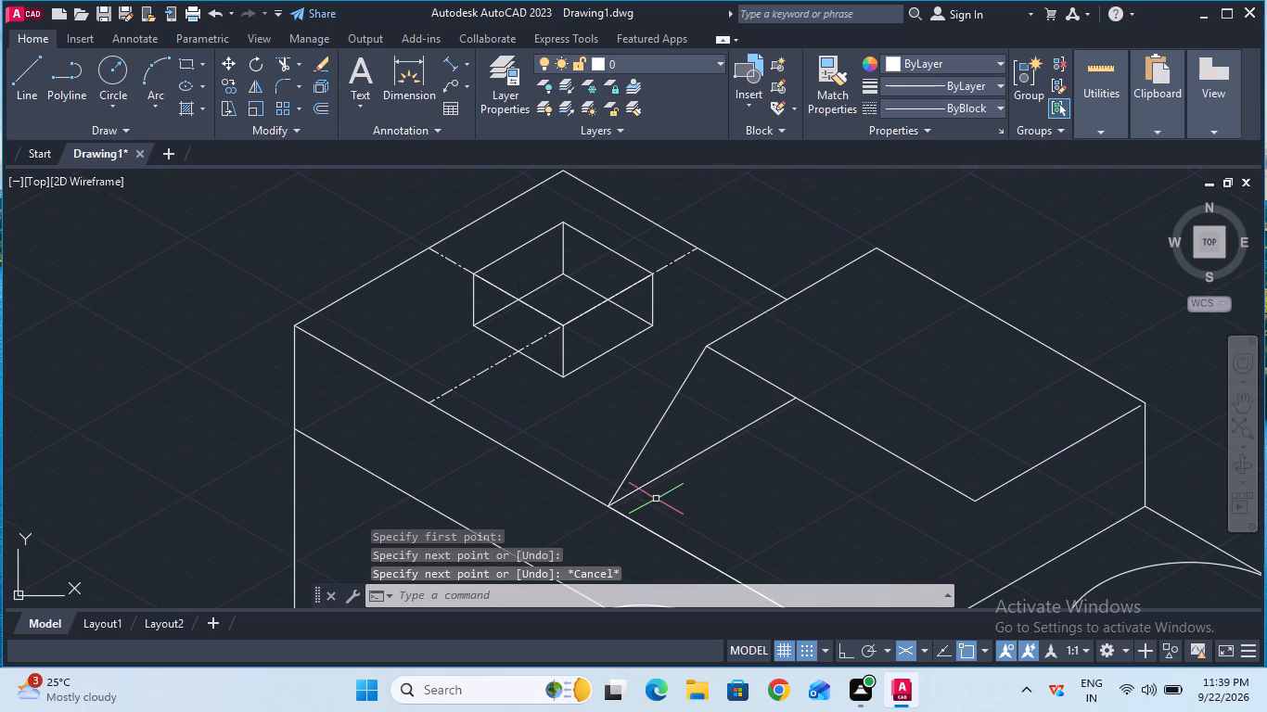
{"action": "left_click", "coordinate": [1240, 411]}
{"action": "left_click_drag", "start_coordinate": [1157, 470], "coordinate": [1145, 365]}
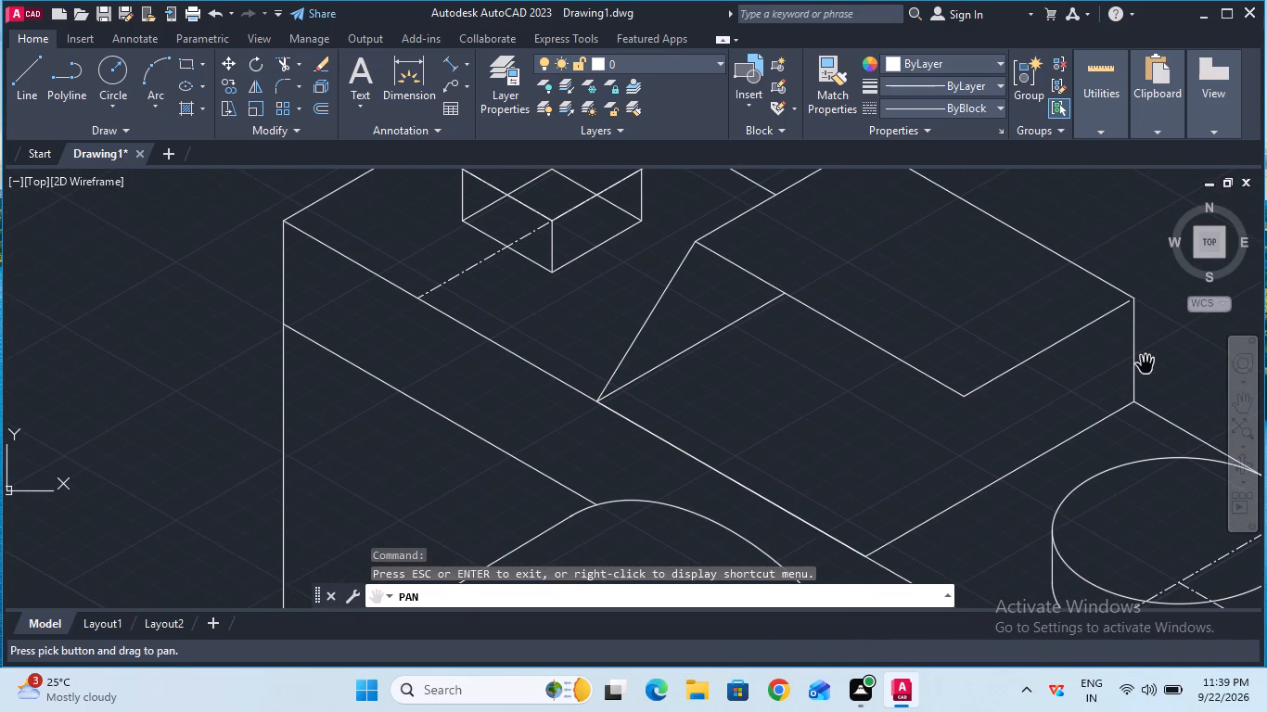
{"action": "key", "text": "Escape"}
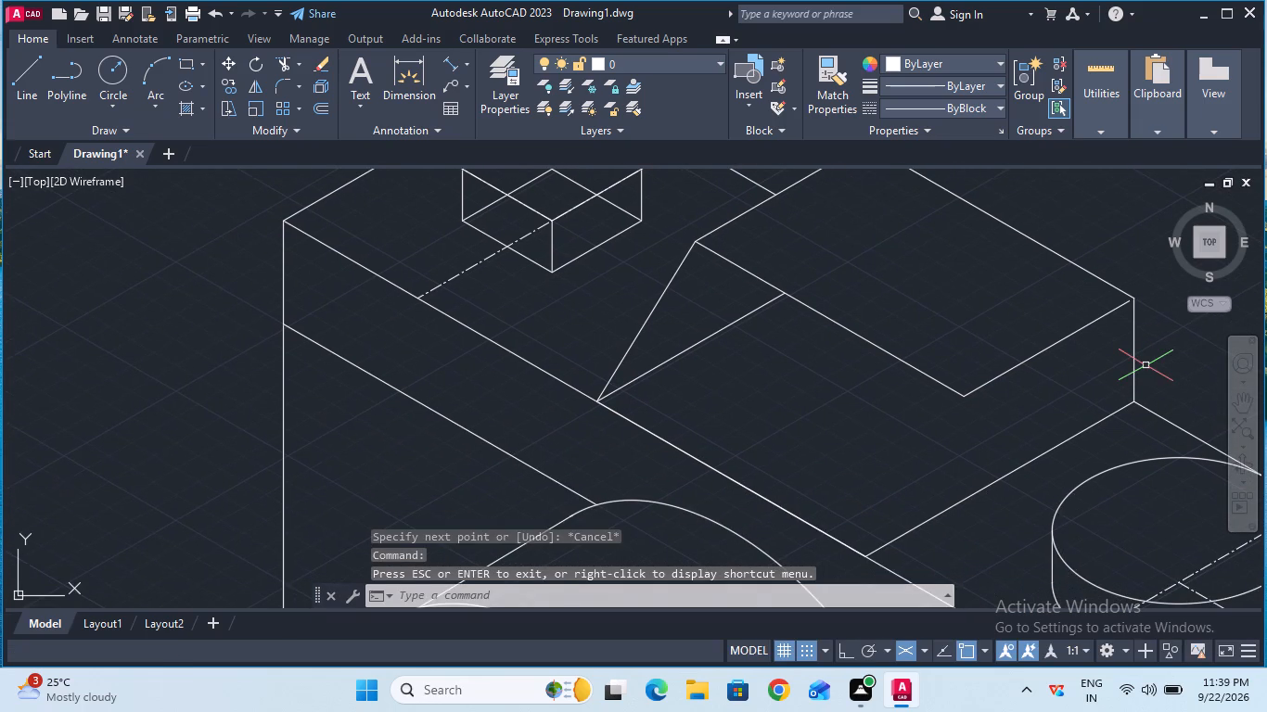
{"action": "left_click", "coordinate": [21, 92]}
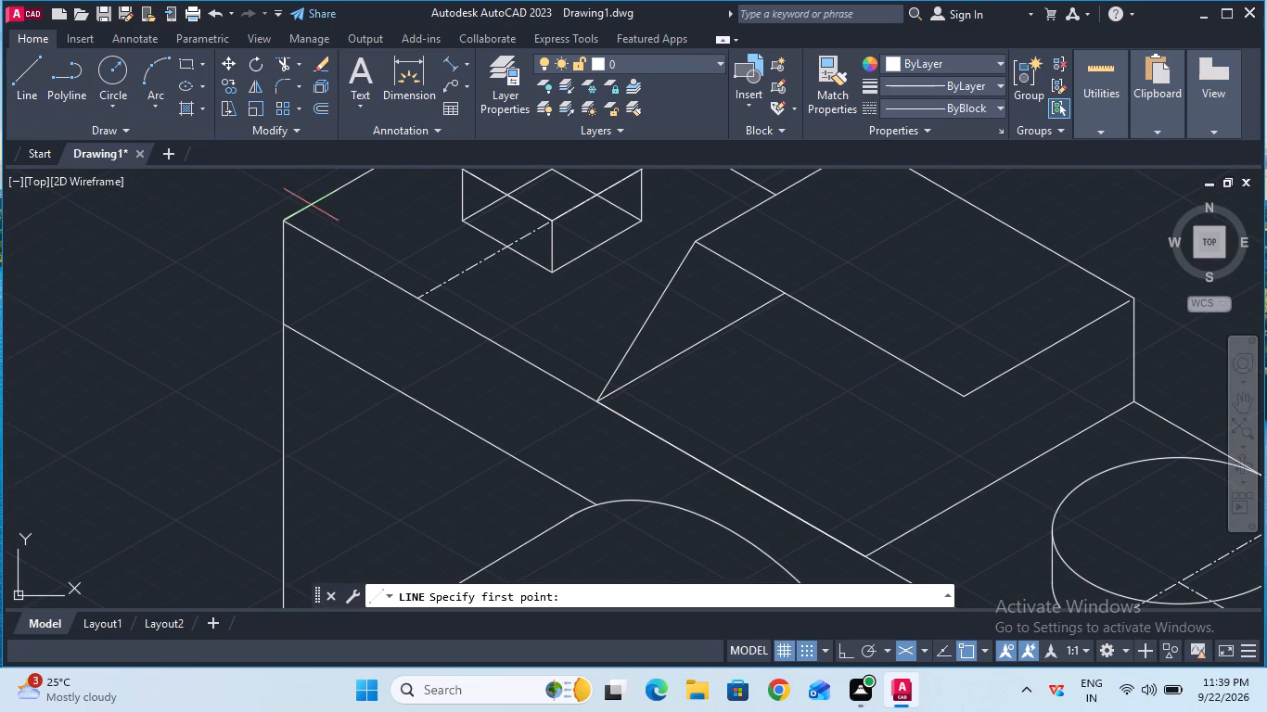
{"action": "left_click", "coordinate": [969, 395]}
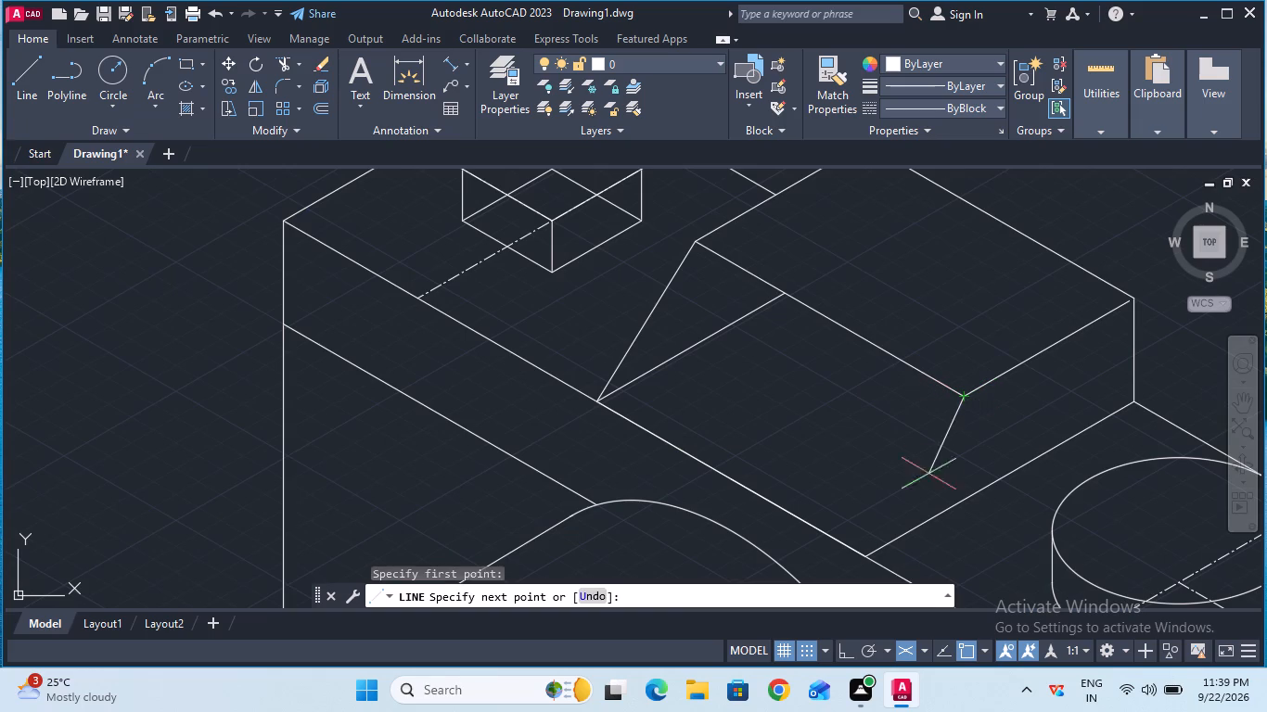
{"action": "left_click", "coordinate": [868, 557]}
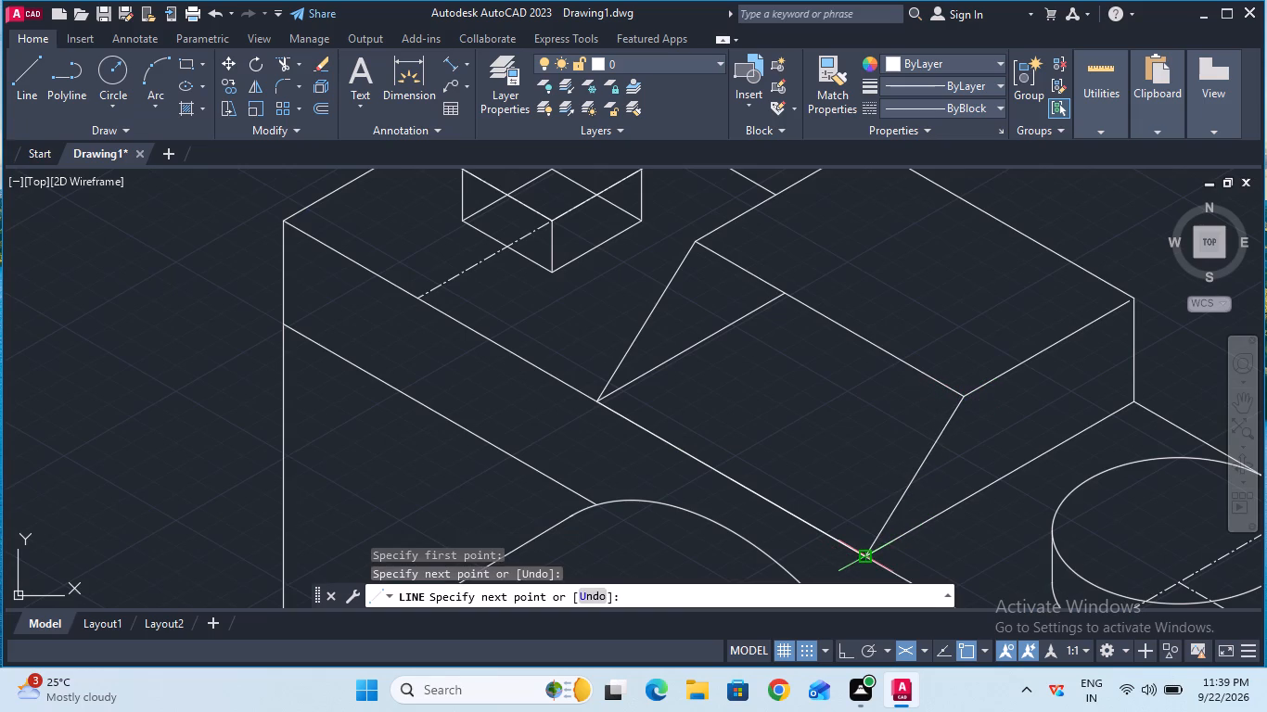
{"action": "key", "text": "Escape"}
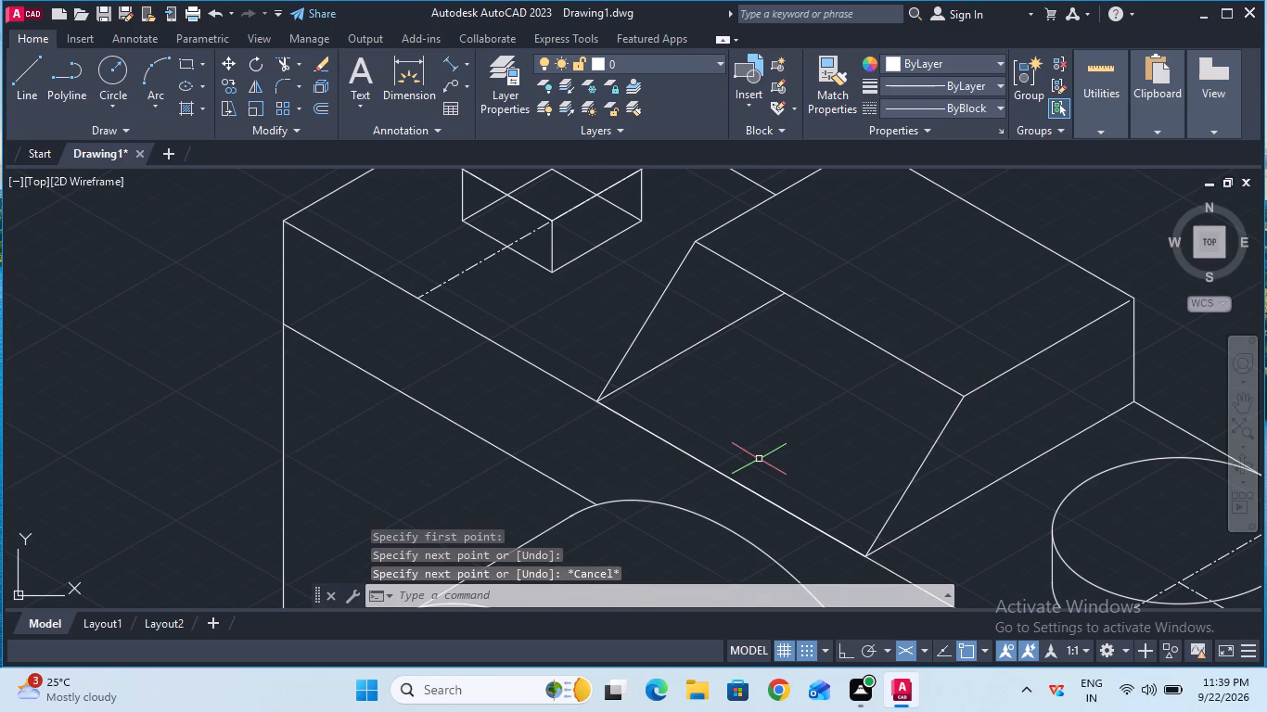
Trim the cross line hidden behind the sloped front face on the small block's side.
{"action": "left_click", "coordinate": [288, 68]}
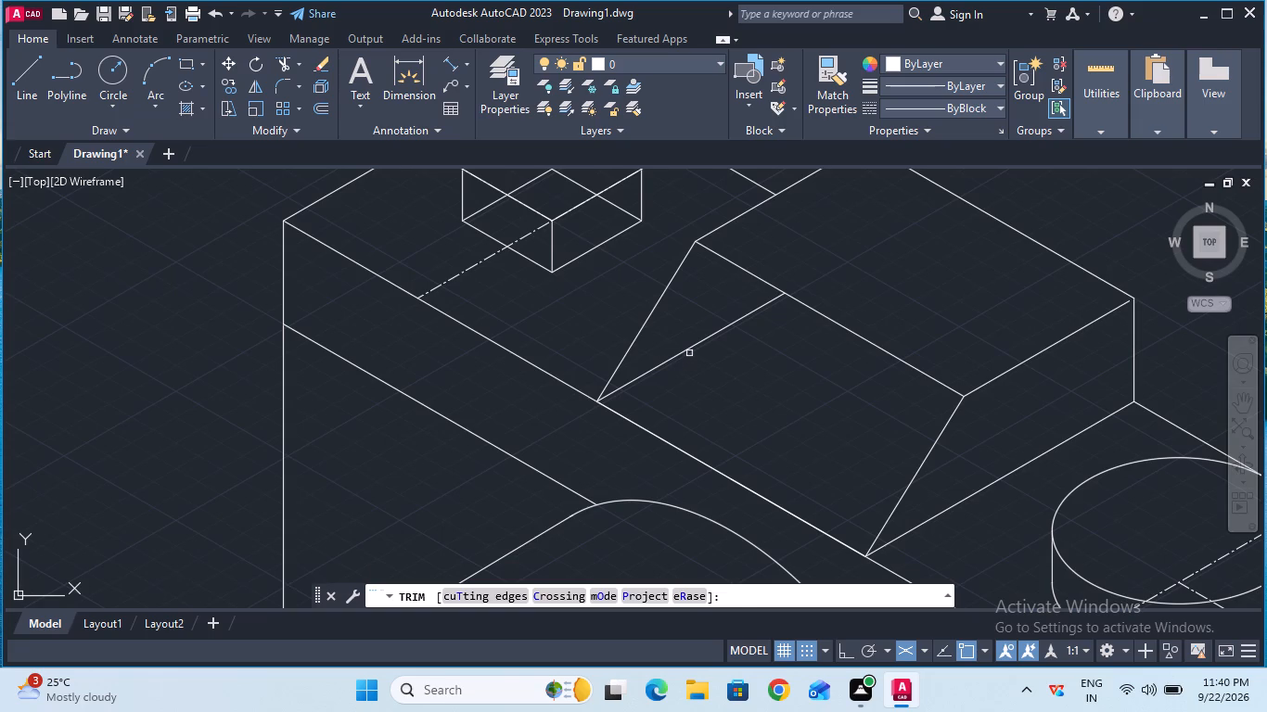
{"action": "left_click", "coordinate": [687, 349]}
{"action": "key", "text": "Escape"}
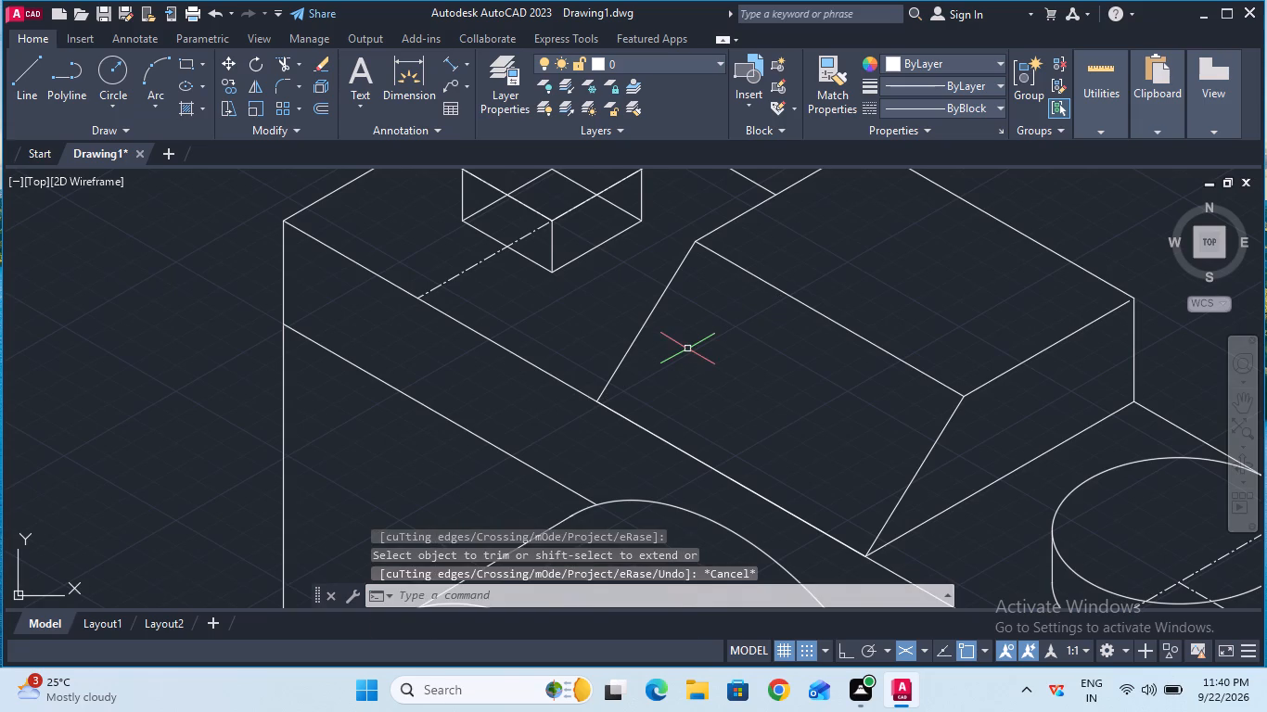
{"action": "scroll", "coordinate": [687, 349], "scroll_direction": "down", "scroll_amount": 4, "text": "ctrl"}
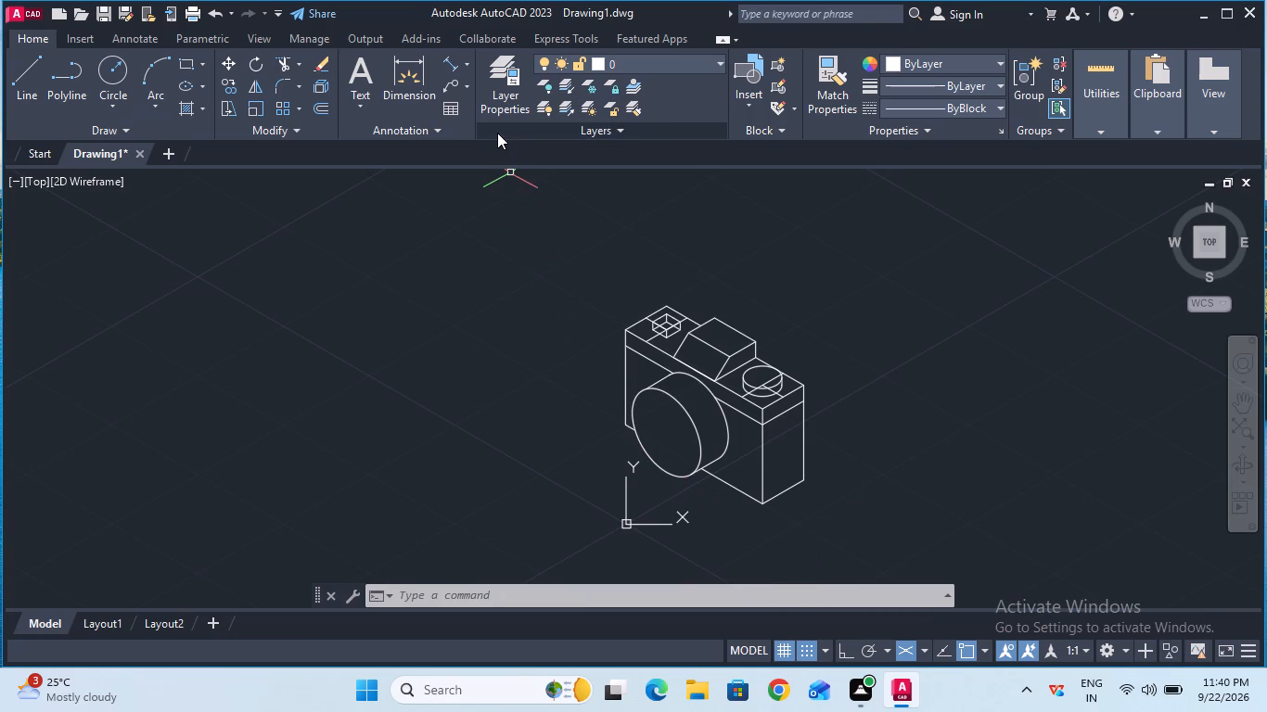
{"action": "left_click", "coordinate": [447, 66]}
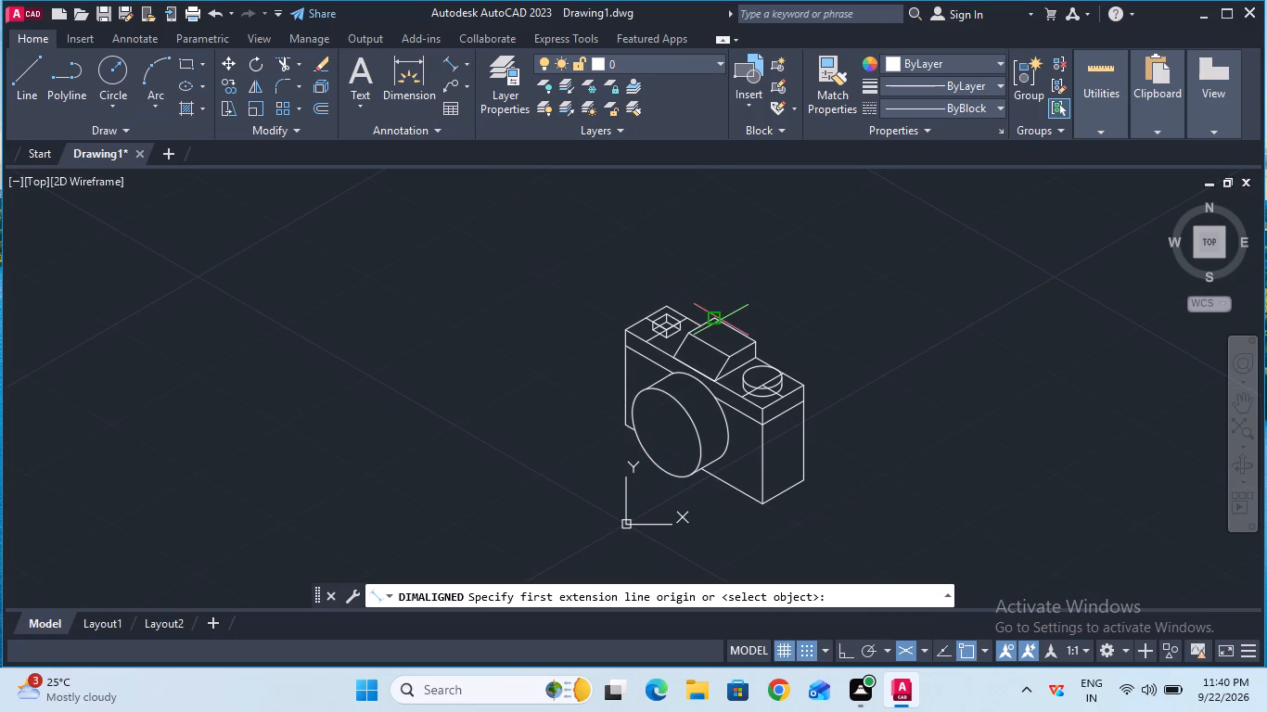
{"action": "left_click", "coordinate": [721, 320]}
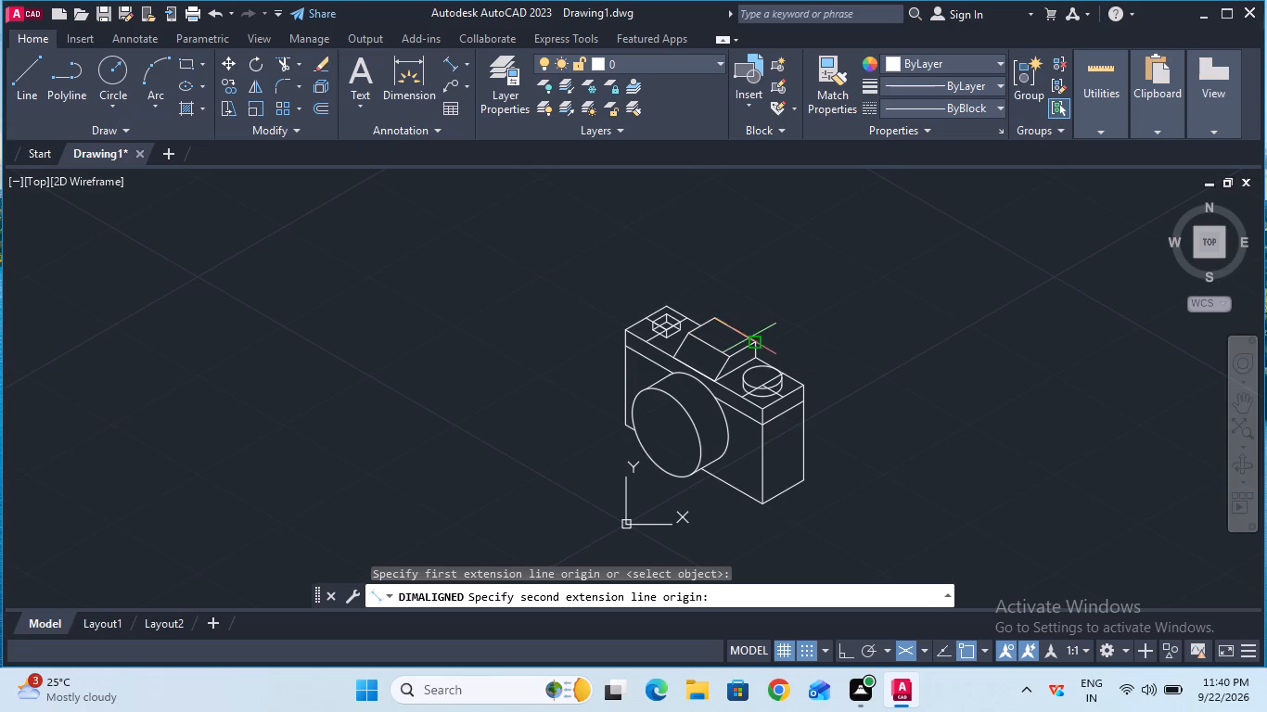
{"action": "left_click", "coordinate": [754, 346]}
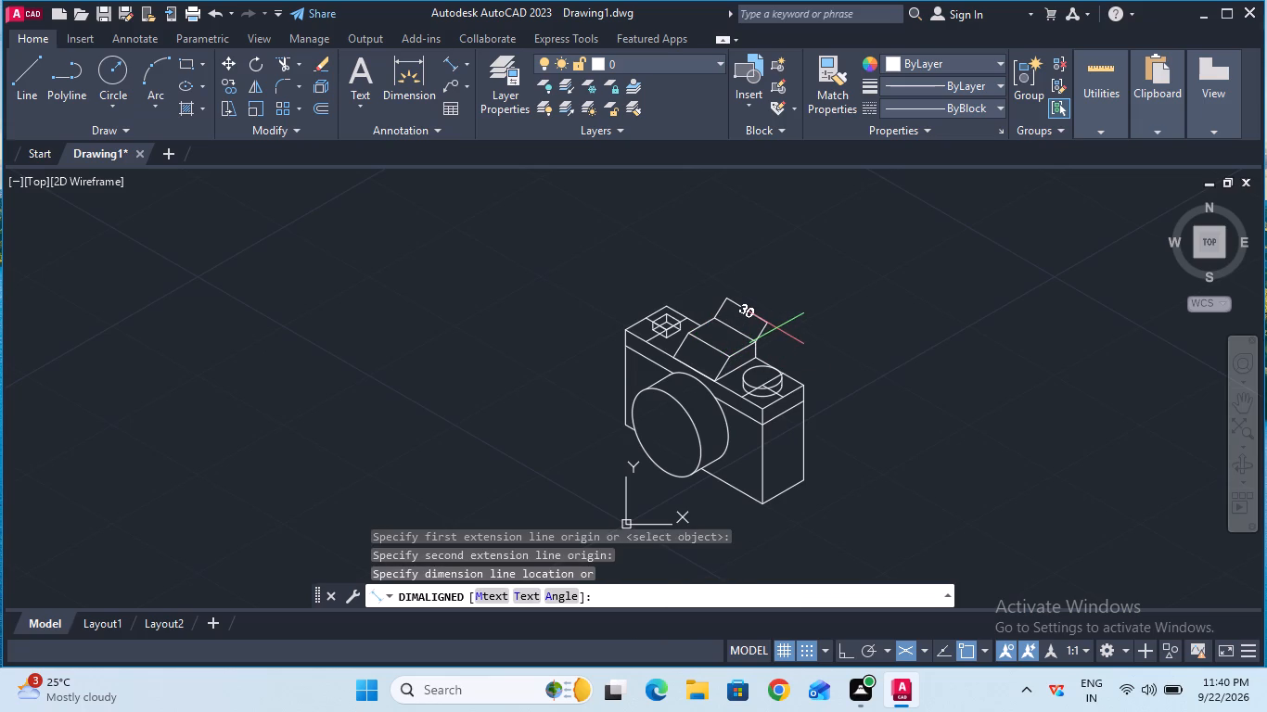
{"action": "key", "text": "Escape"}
Select the whole camera drawing and apply Join to its objects.
{"action": "left_click", "coordinate": [466, 222]}
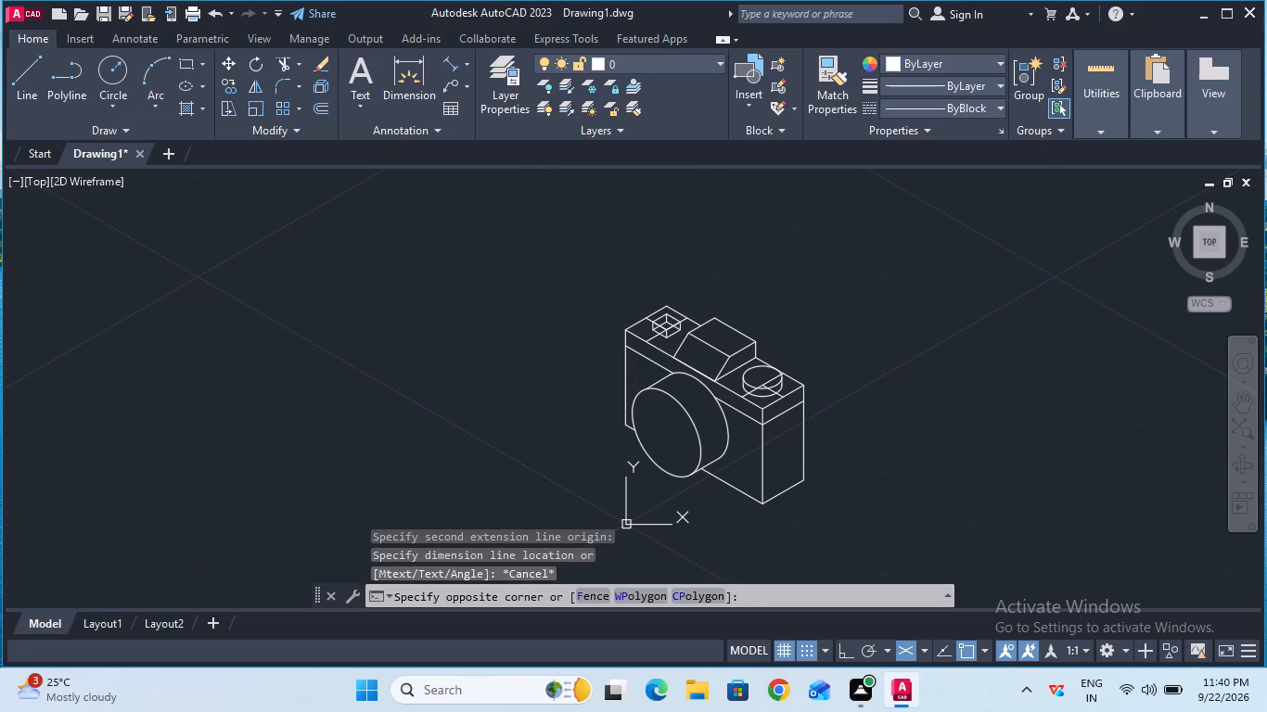
{"action": "left_click", "coordinate": [886, 553]}
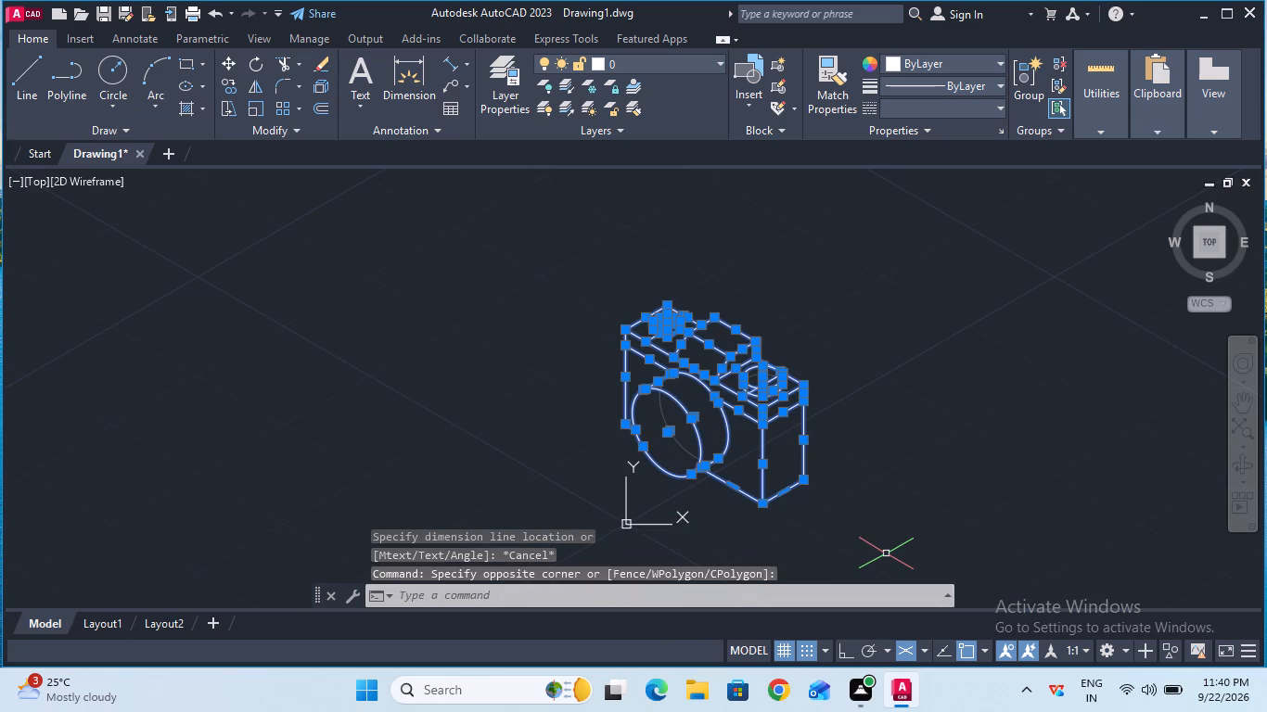
{"action": "key", "text": "j"}
{"action": "key", "text": "o"}
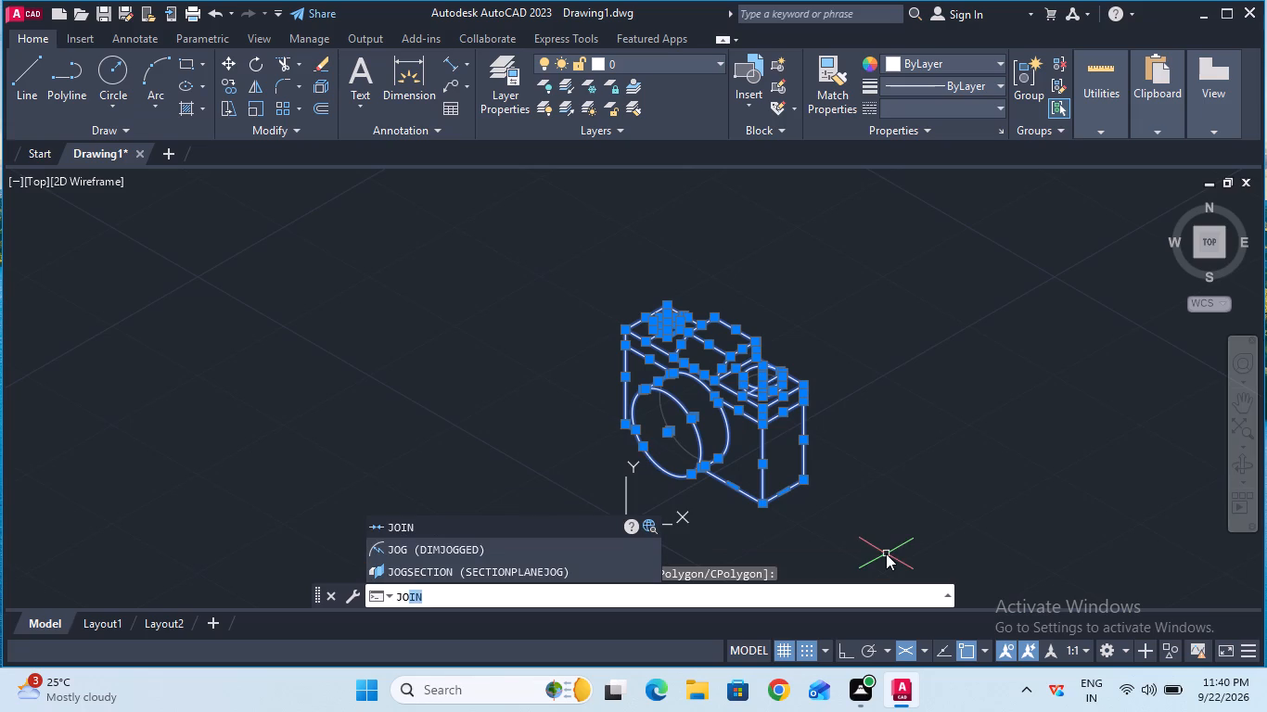
{"action": "left_click", "coordinate": [544, 523]}
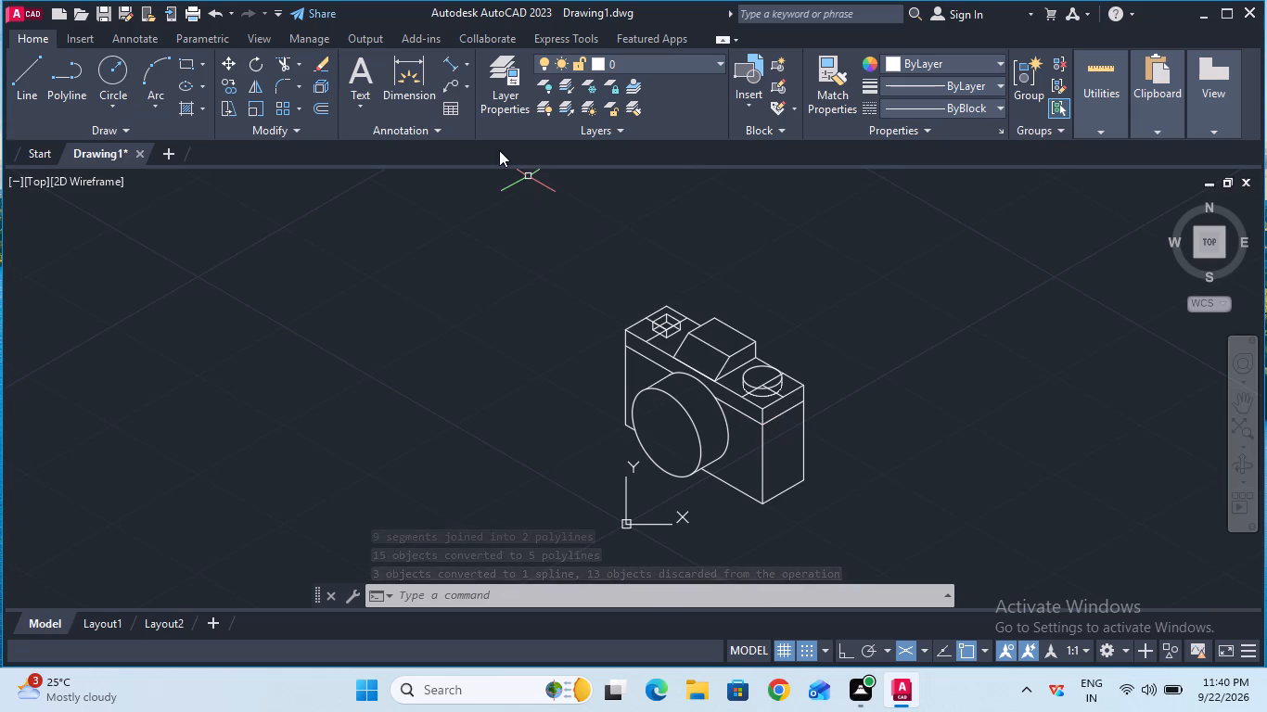
Add an aligned dimension to the rear top edge of the raised top, placed behind the camera.
{"action": "left_click", "coordinate": [444, 66]}
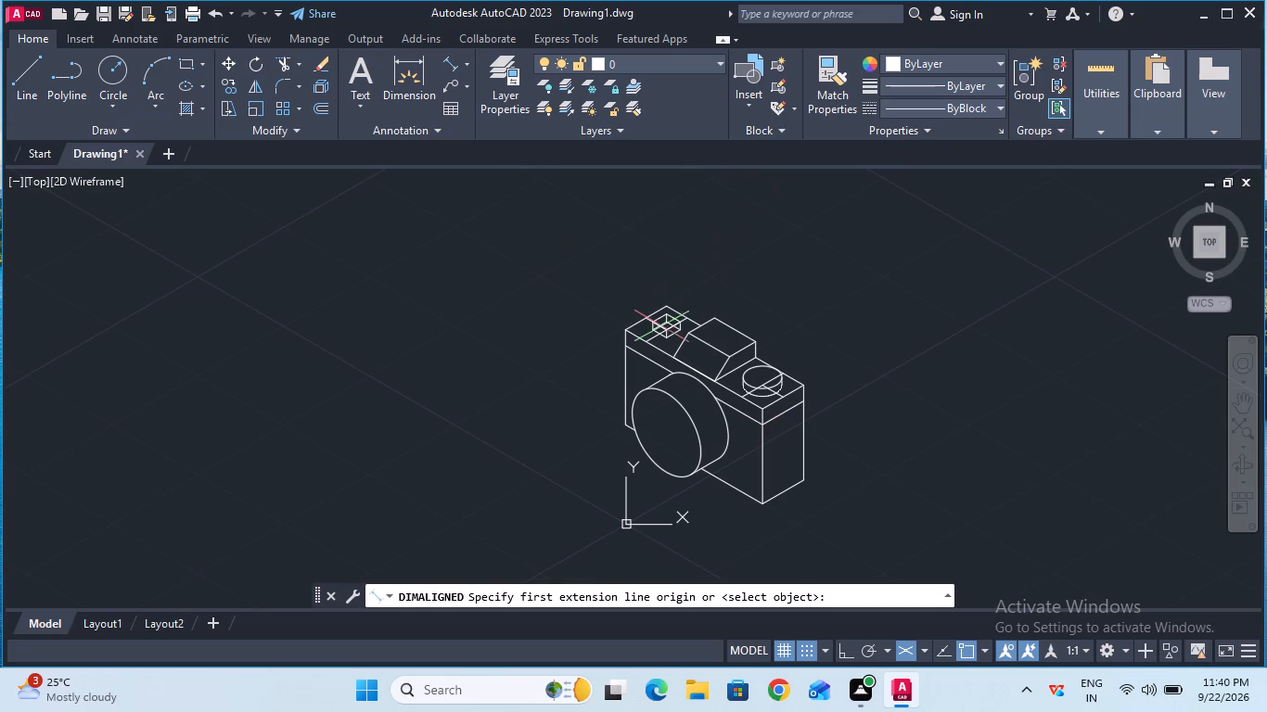
{"action": "left_click", "coordinate": [710, 322]}
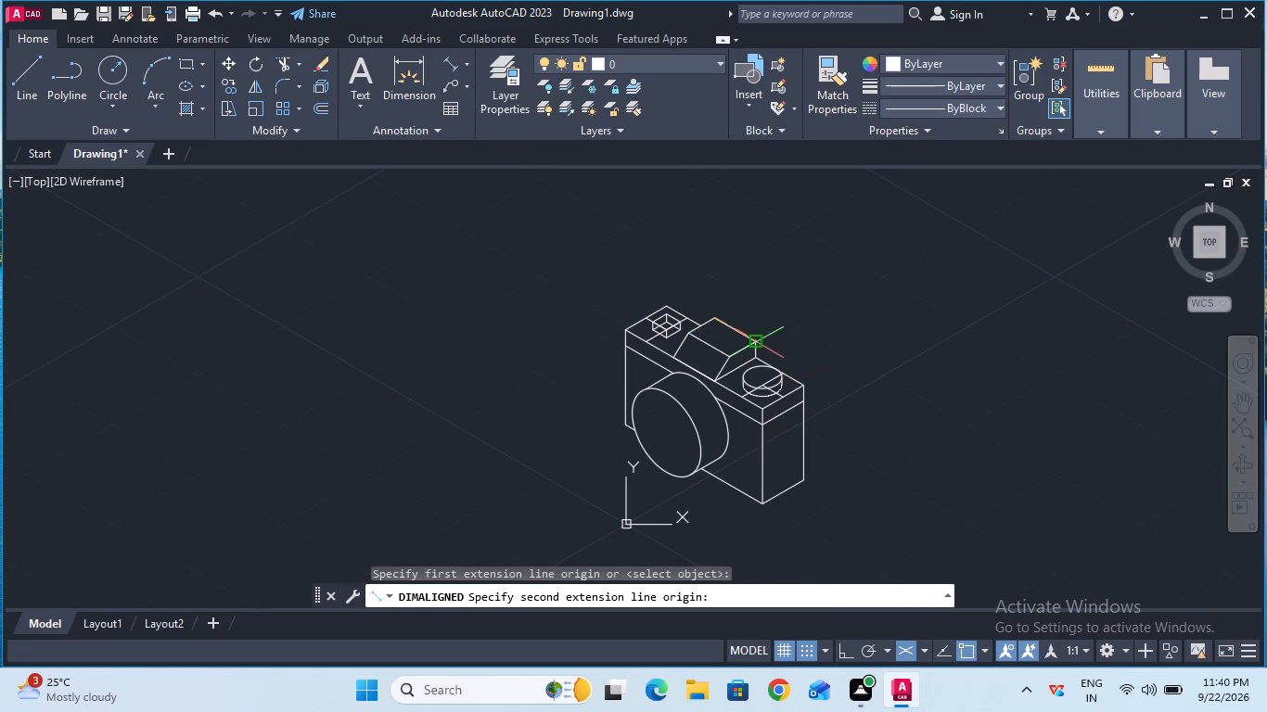
{"action": "left_click", "coordinate": [761, 344]}
{"action": "left_click", "coordinate": [808, 324]}
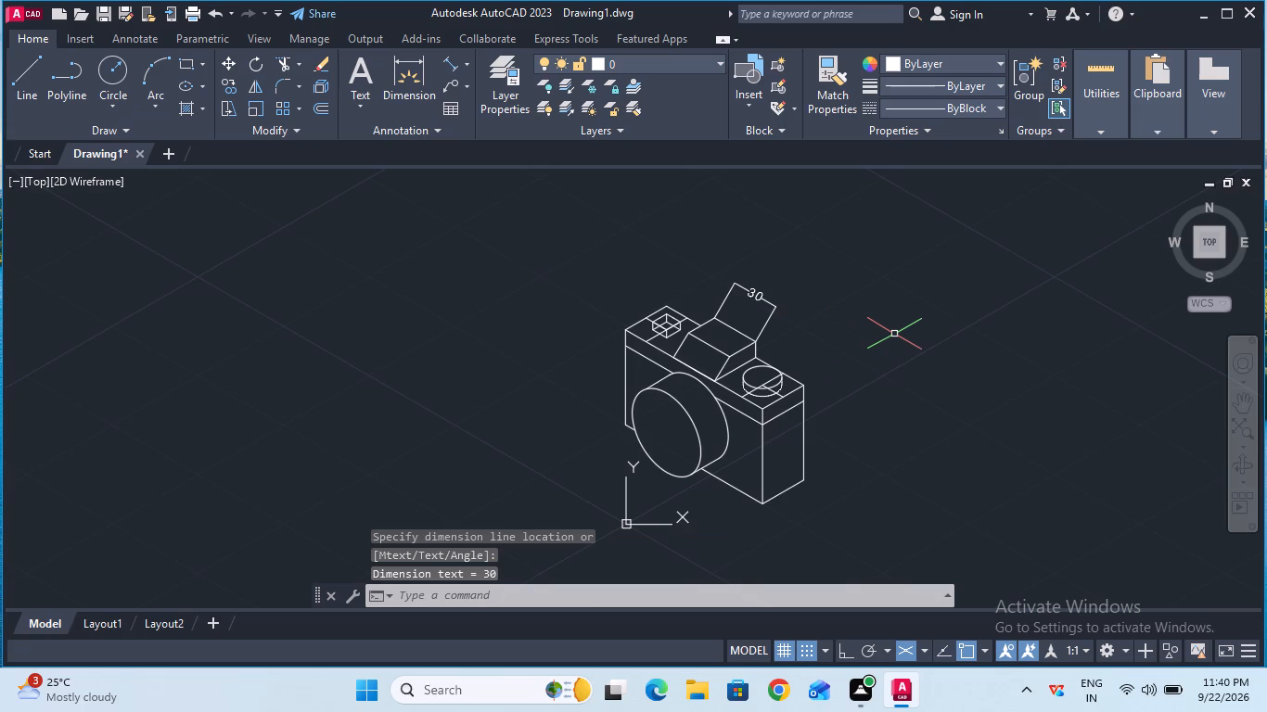
Add an aligned dimension to the height of the body's upper band at its rear vertical edge on the button side.
{"action": "left_click", "coordinate": [453, 64]}
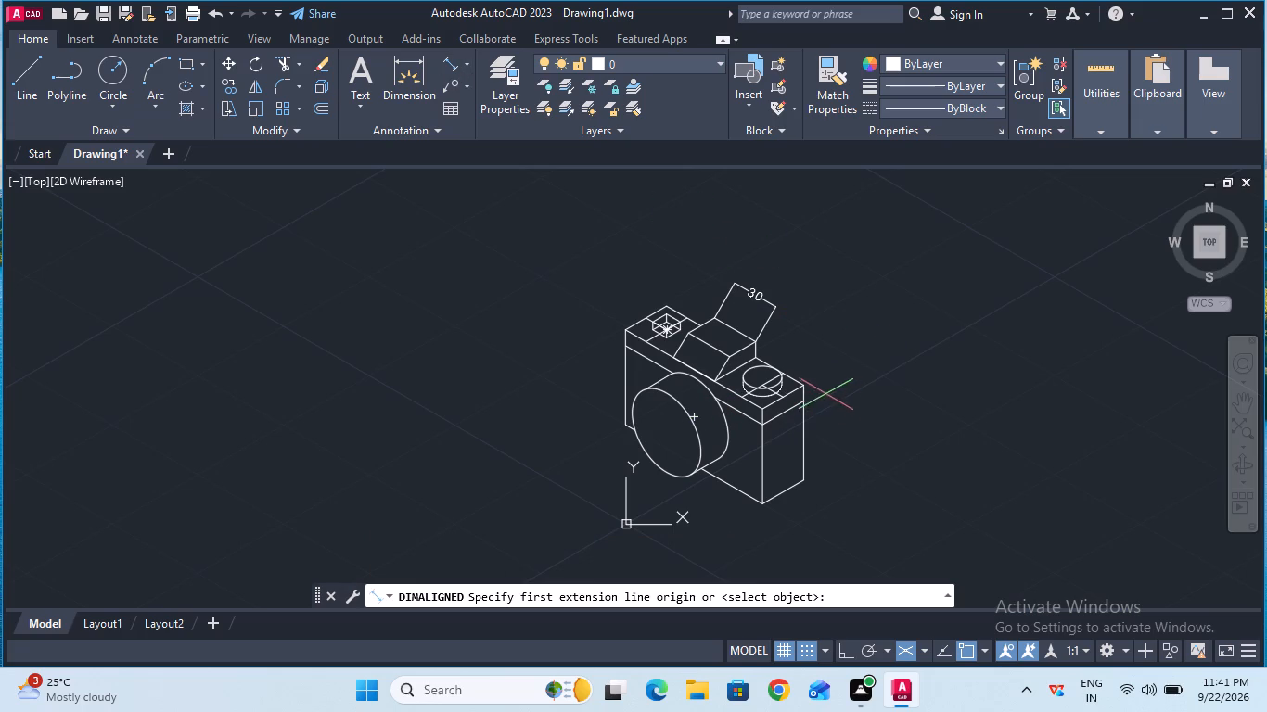
{"action": "left_click", "coordinate": [803, 385]}
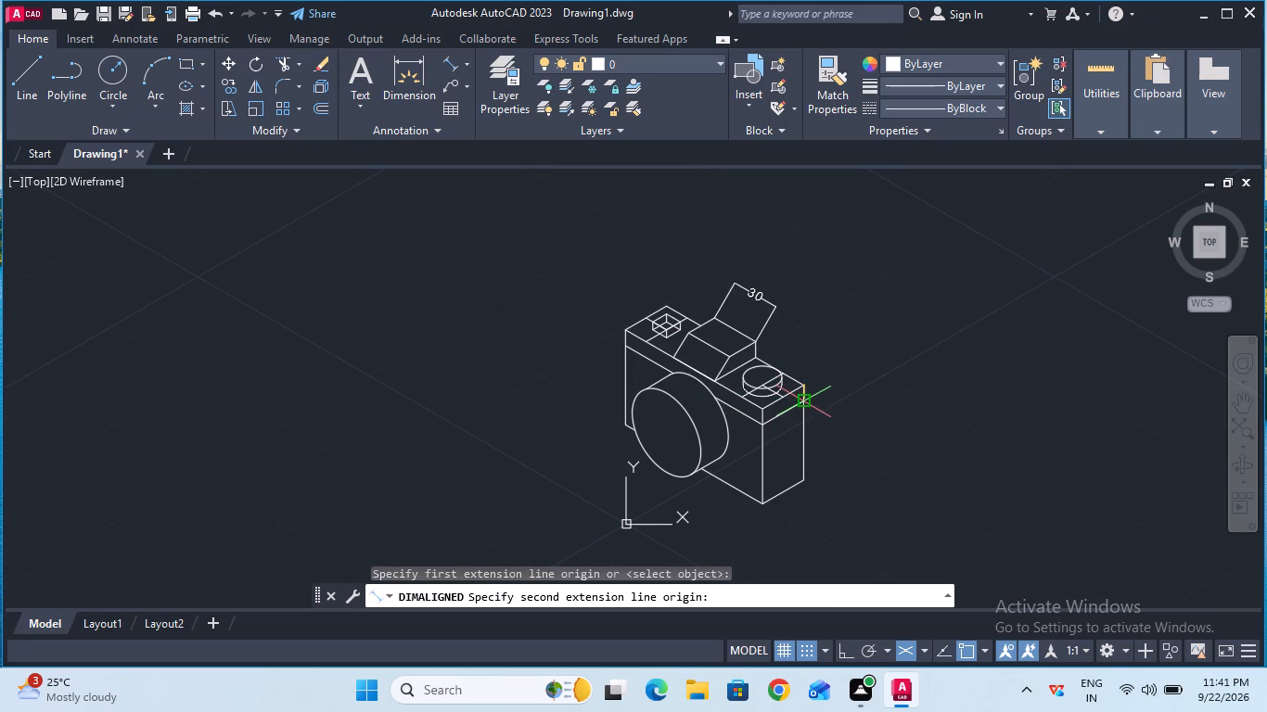
{"action": "left_click", "coordinate": [803, 401]}
{"action": "left_click", "coordinate": [844, 391]}
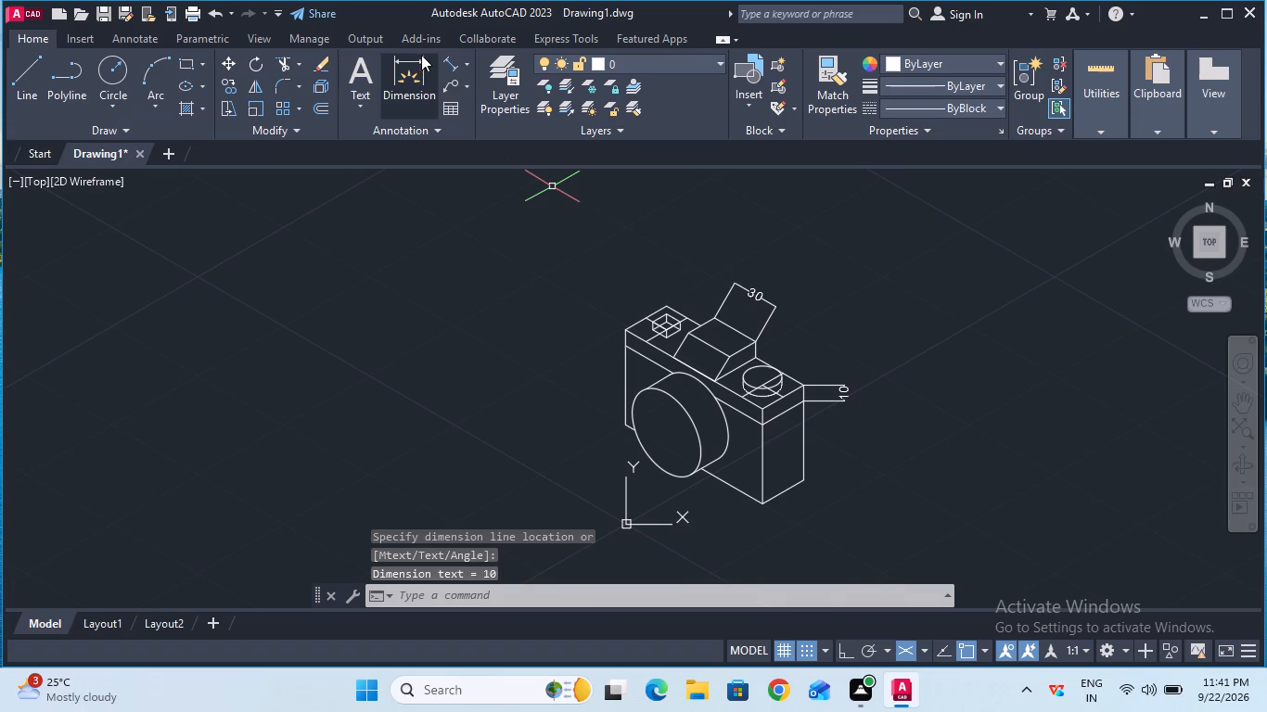
Add an aligned dimension to the lower body's rear vertical edge, from below the upper band to the base.
{"action": "left_click", "coordinate": [447, 58]}
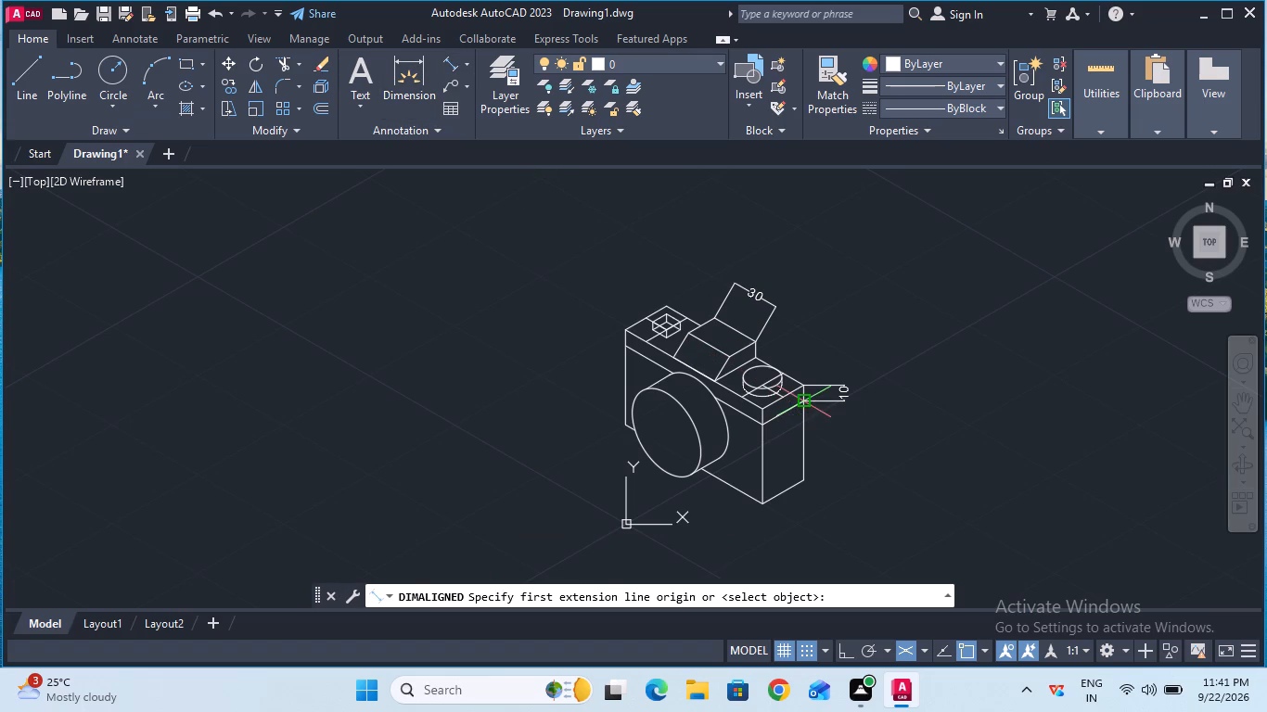
{"action": "left_click", "coordinate": [803, 400]}
{"action": "left_click", "coordinate": [802, 485]}
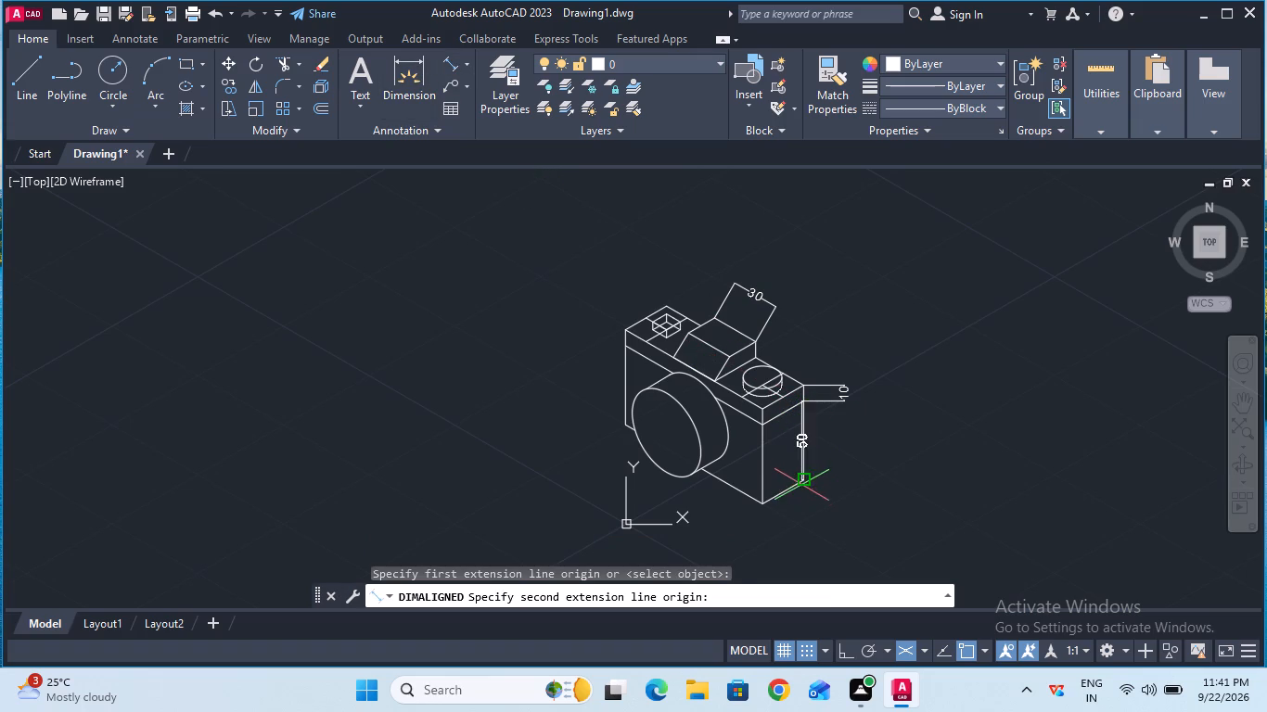
{"action": "left_click", "coordinate": [877, 489]}
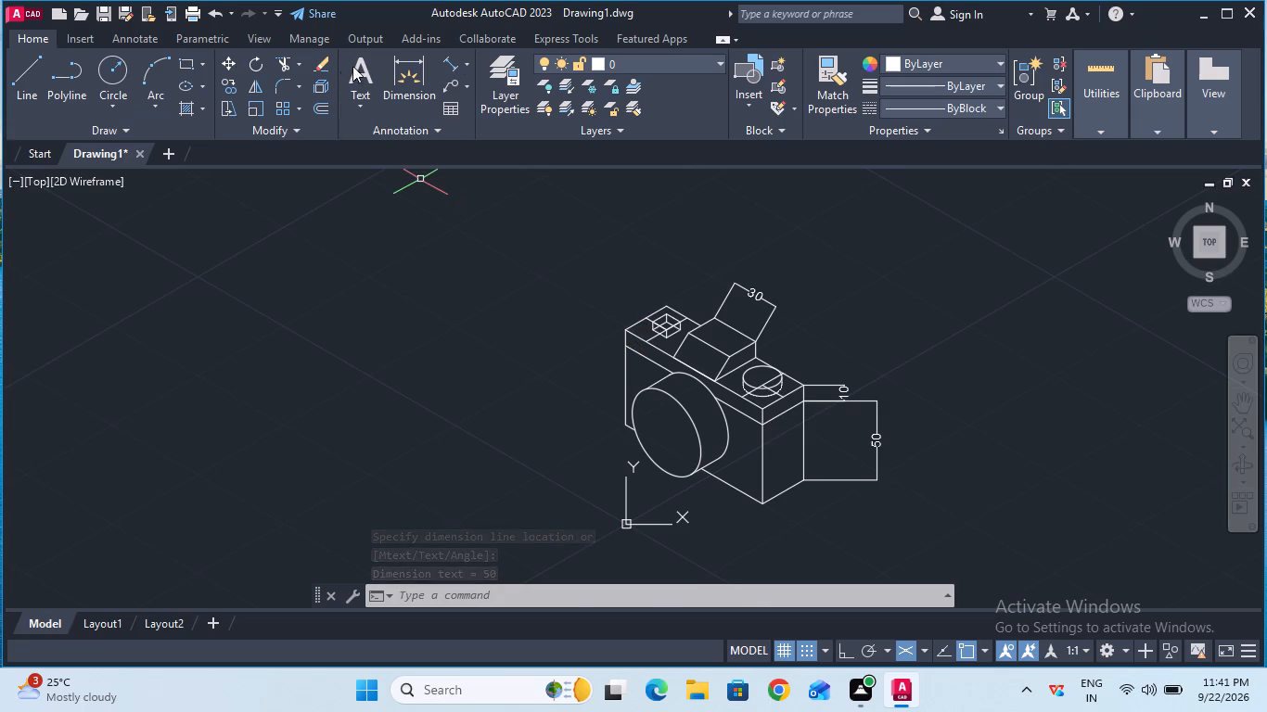
Add an aligned dimension along the button-side top edge, from its midpoint to the body's front corner.
{"action": "left_click", "coordinate": [451, 63]}
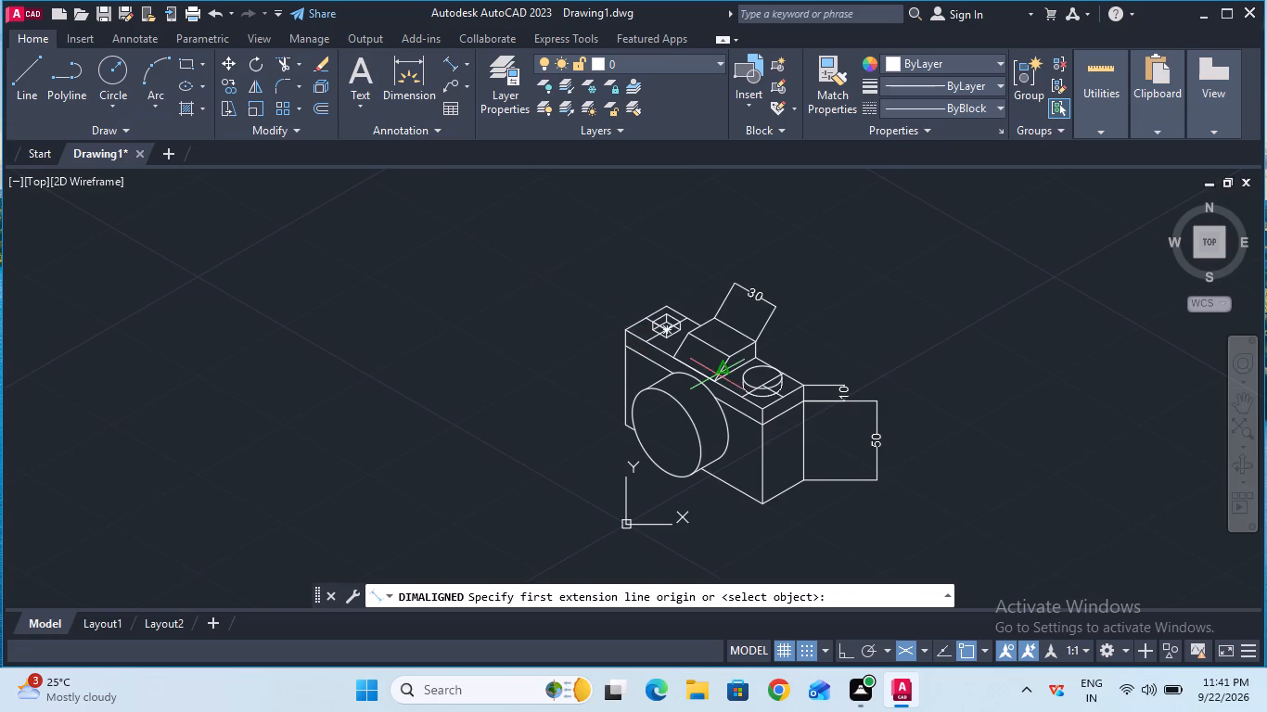
{"action": "left_click", "coordinate": [778, 400]}
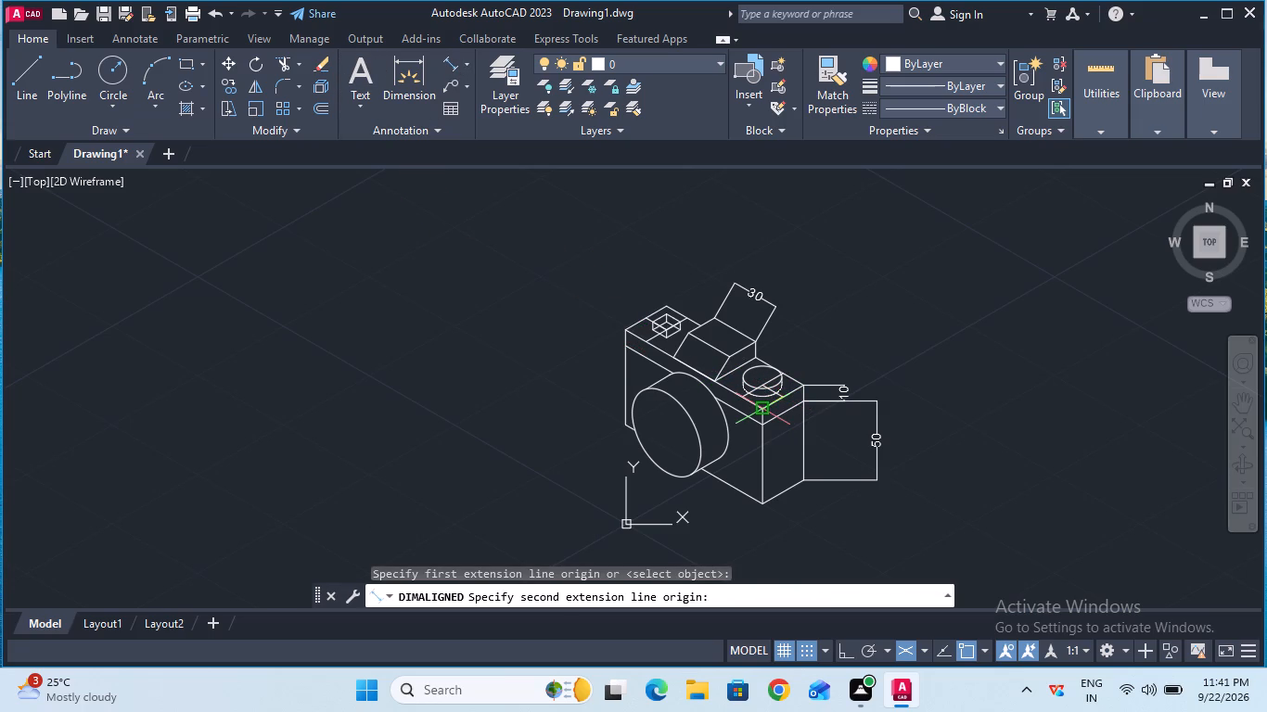
{"action": "left_click", "coordinate": [765, 409]}
{"action": "left_click", "coordinate": [780, 427]}
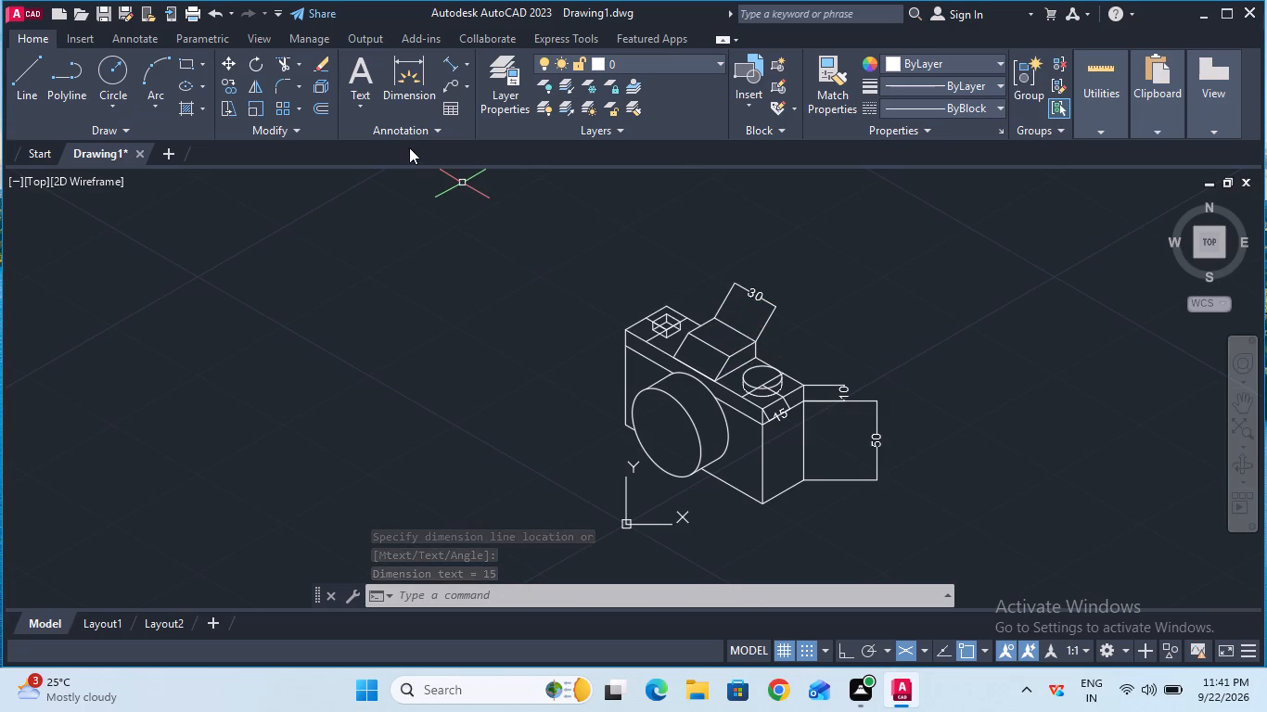
Add an aligned dimension to the lens cylinder's depth along its lower edge line.
{"action": "left_click", "coordinate": [449, 60]}
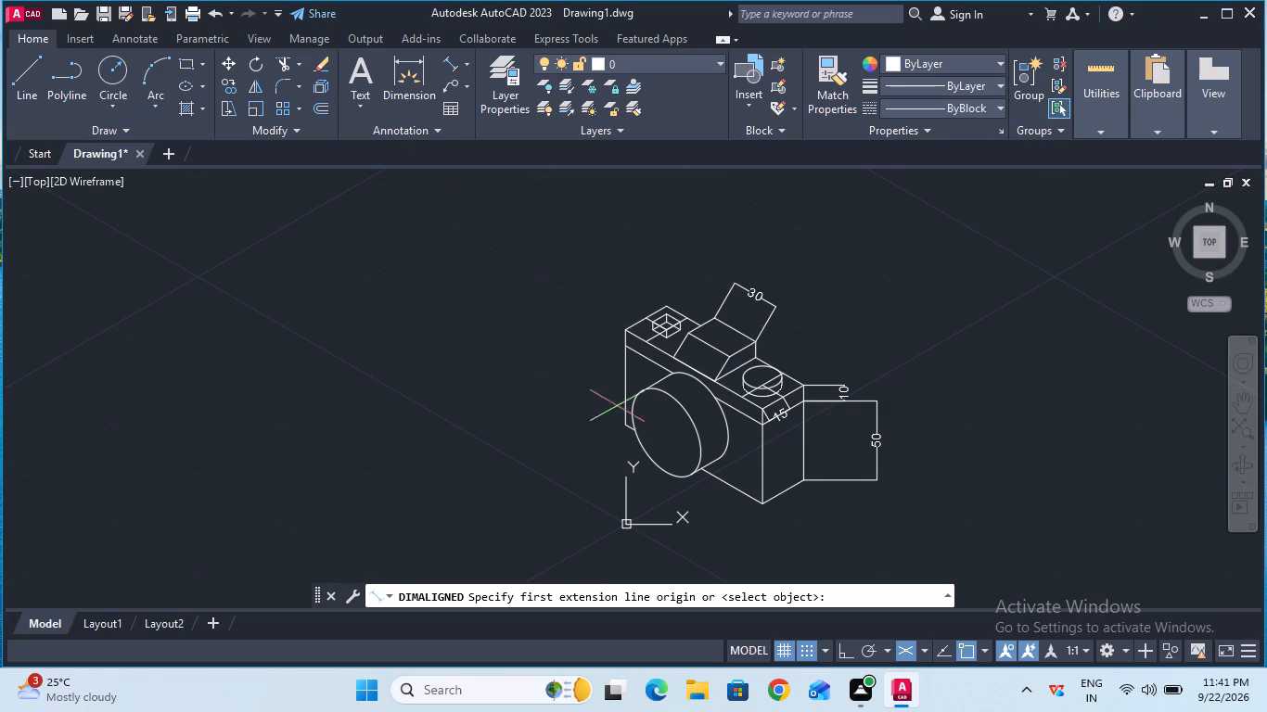
{"action": "left_click", "coordinate": [695, 477]}
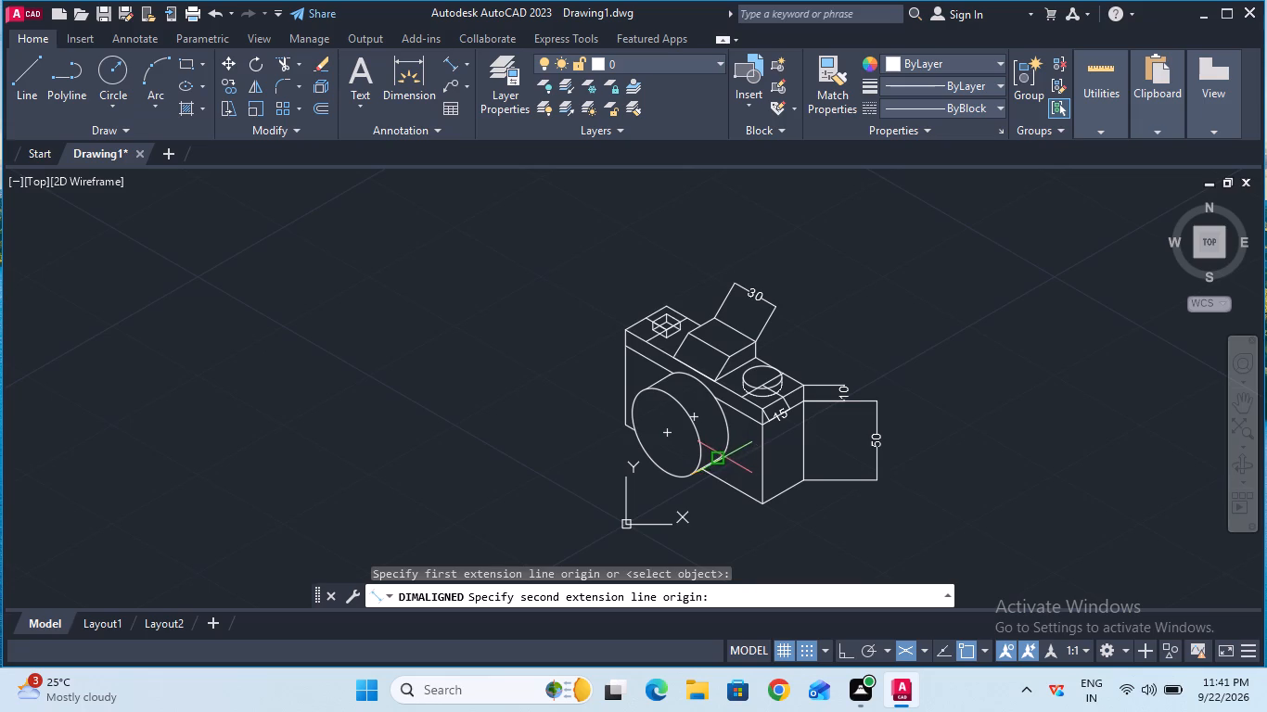
{"action": "left_click", "coordinate": [724, 455]}
{"action": "left_click", "coordinate": [738, 473]}
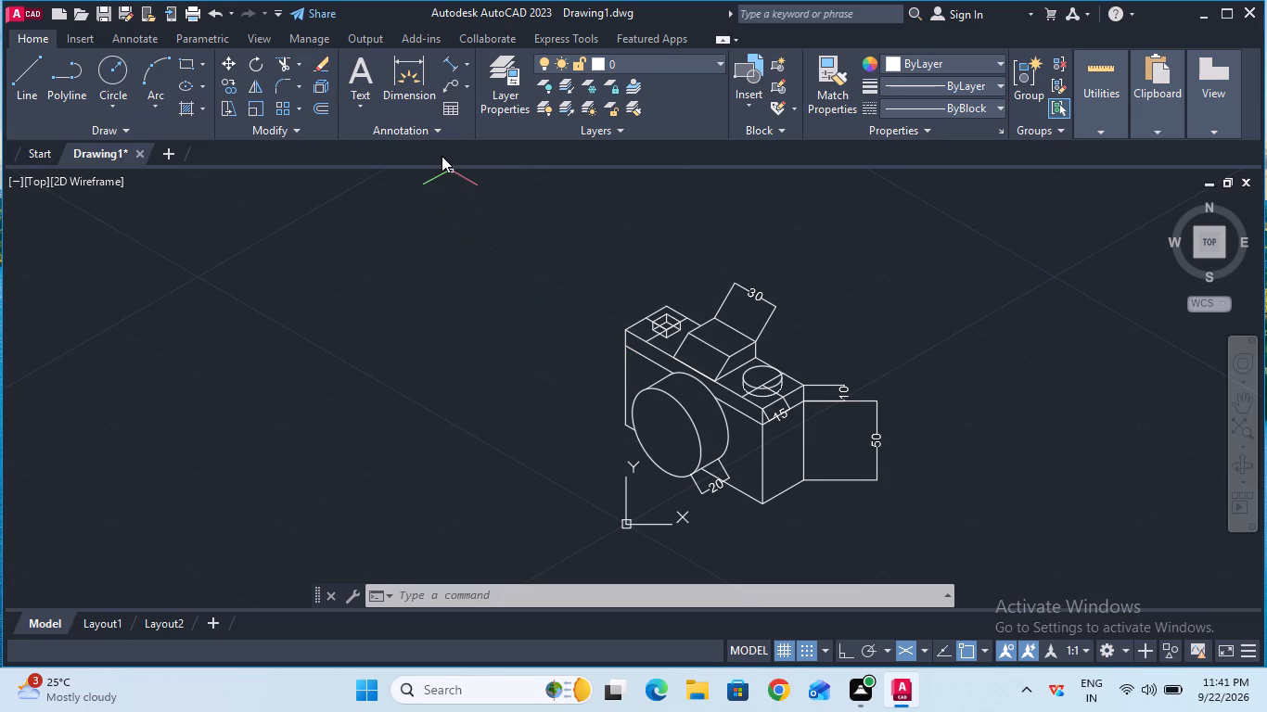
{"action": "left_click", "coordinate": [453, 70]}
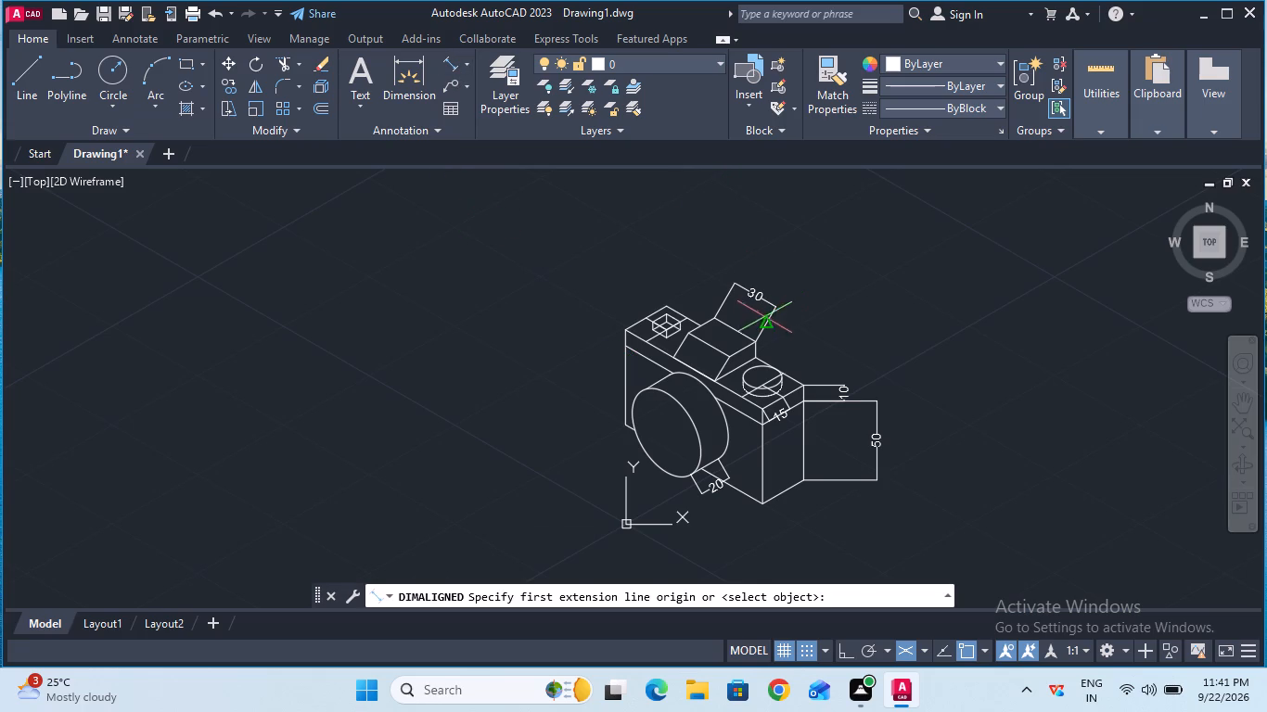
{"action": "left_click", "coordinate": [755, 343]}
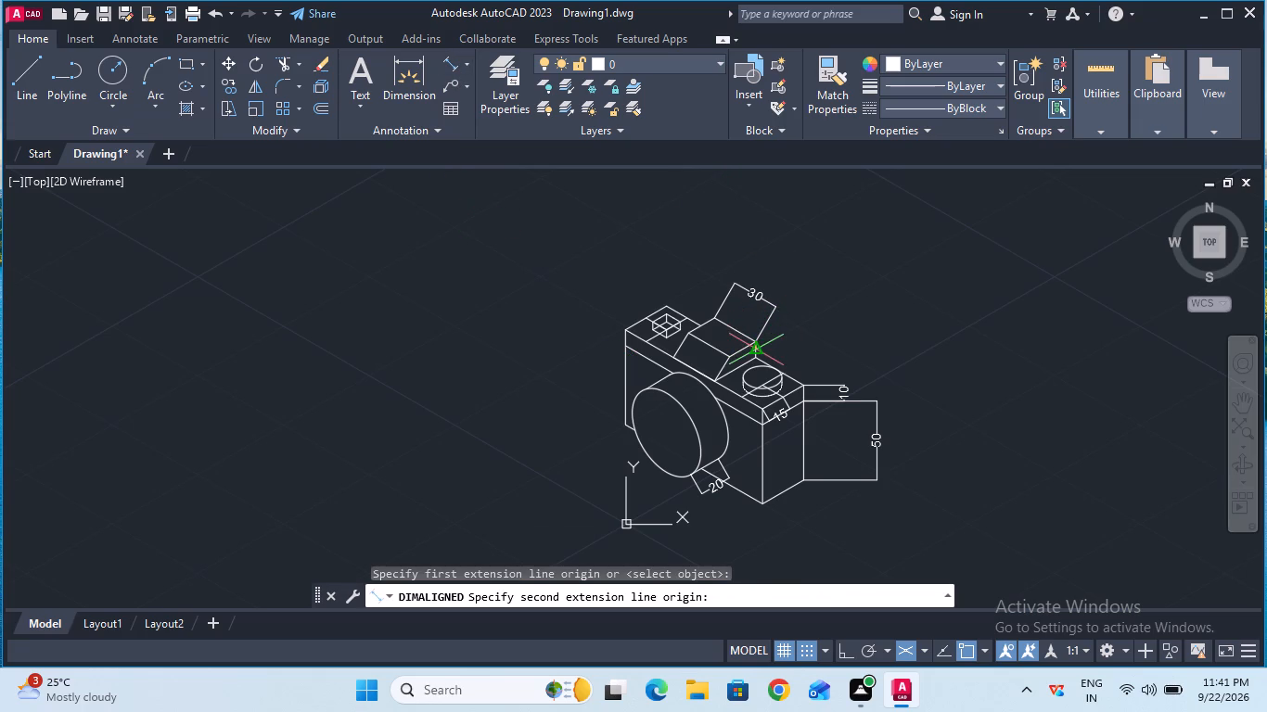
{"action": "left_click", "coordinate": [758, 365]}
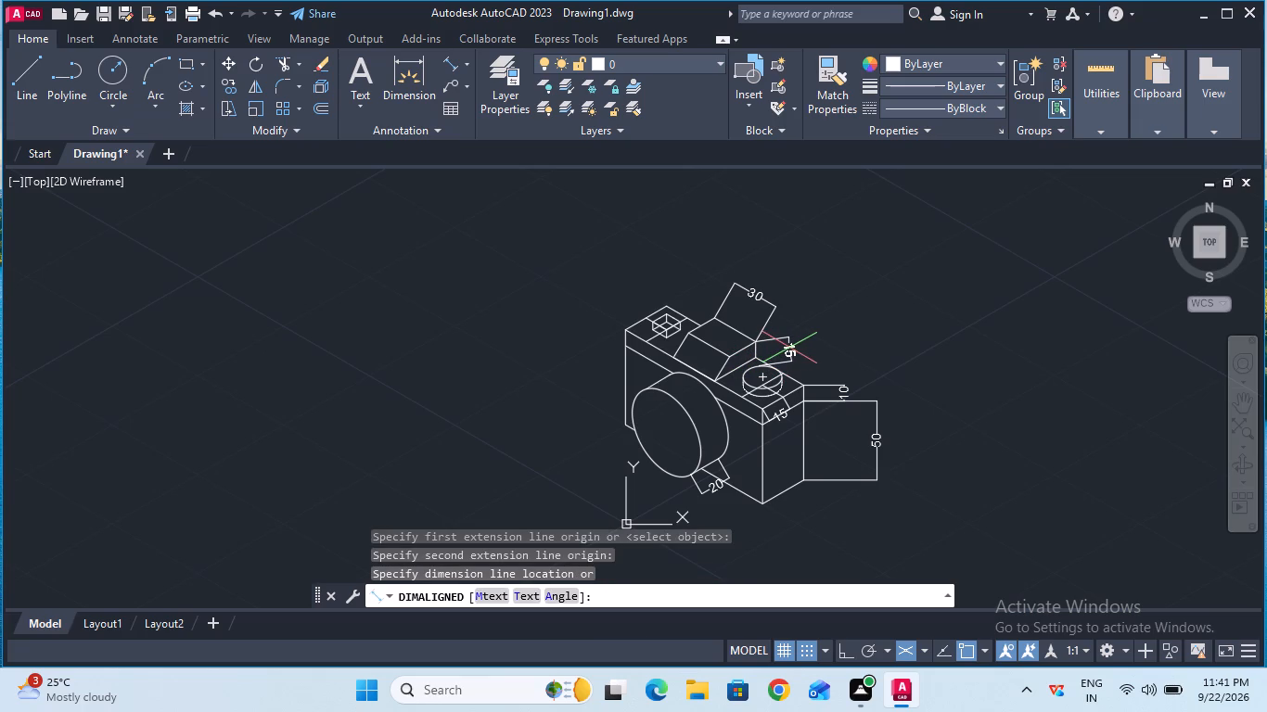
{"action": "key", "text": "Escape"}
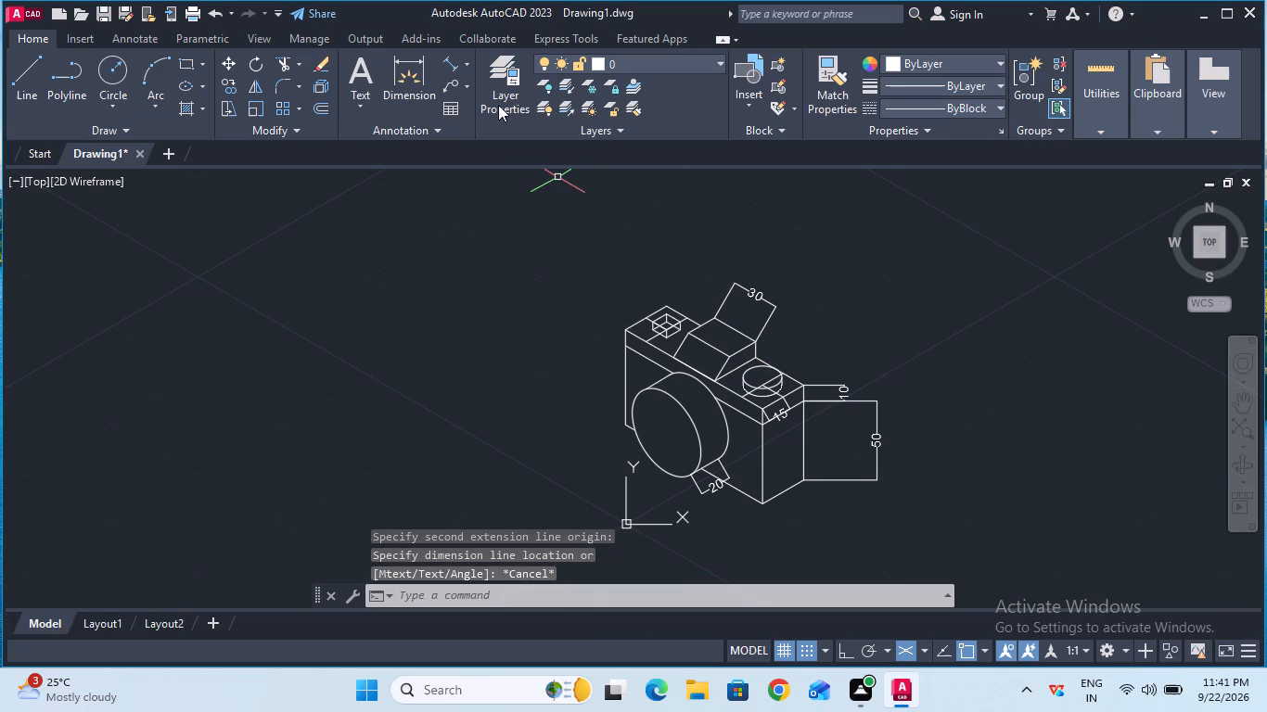
Add an aligned dimension to the raised top's rear vertical edge beside the round button.
{"action": "left_click", "coordinate": [457, 65]}
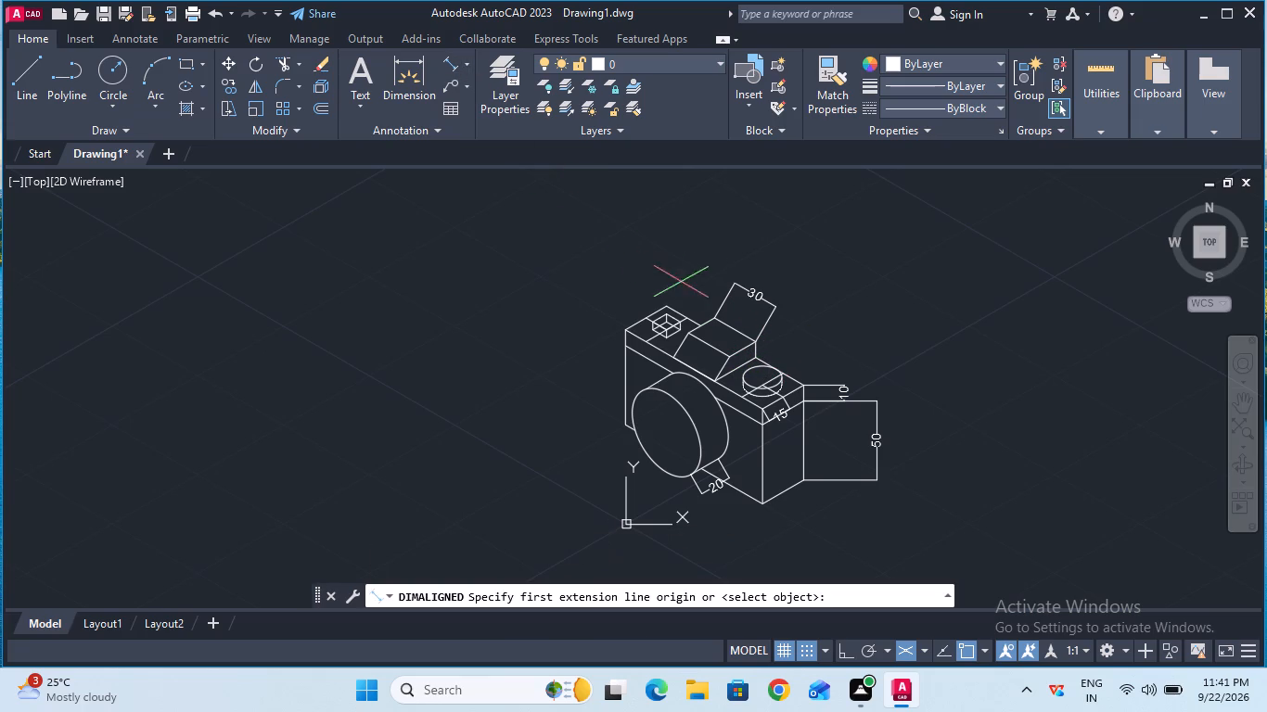
{"action": "left_click", "coordinate": [756, 341]}
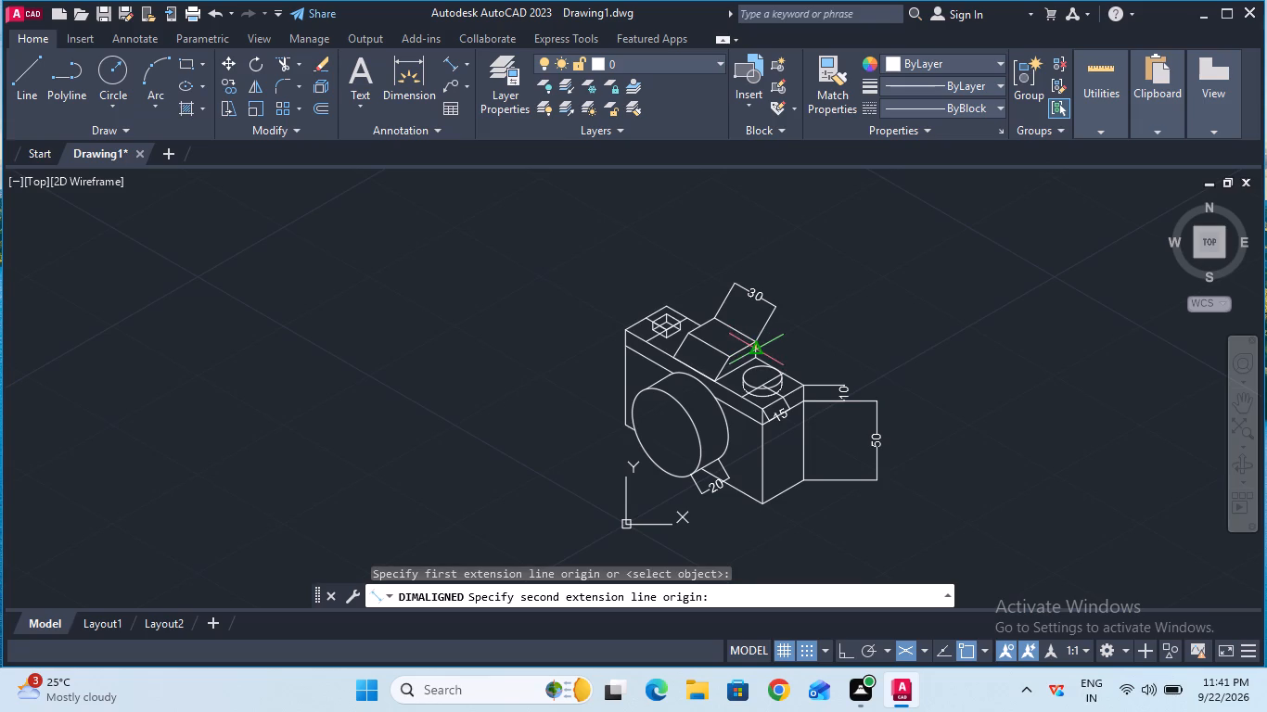
{"action": "left_click", "coordinate": [759, 362]}
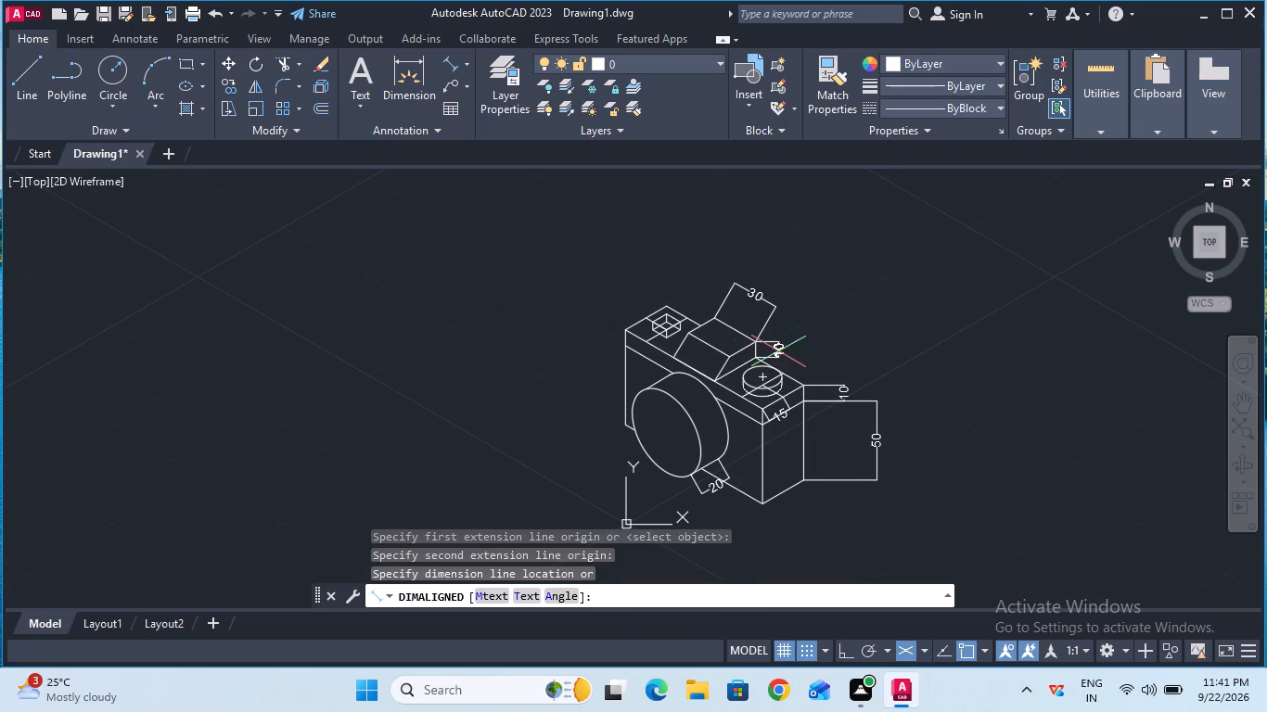
{"action": "left_click", "coordinate": [787, 351]}
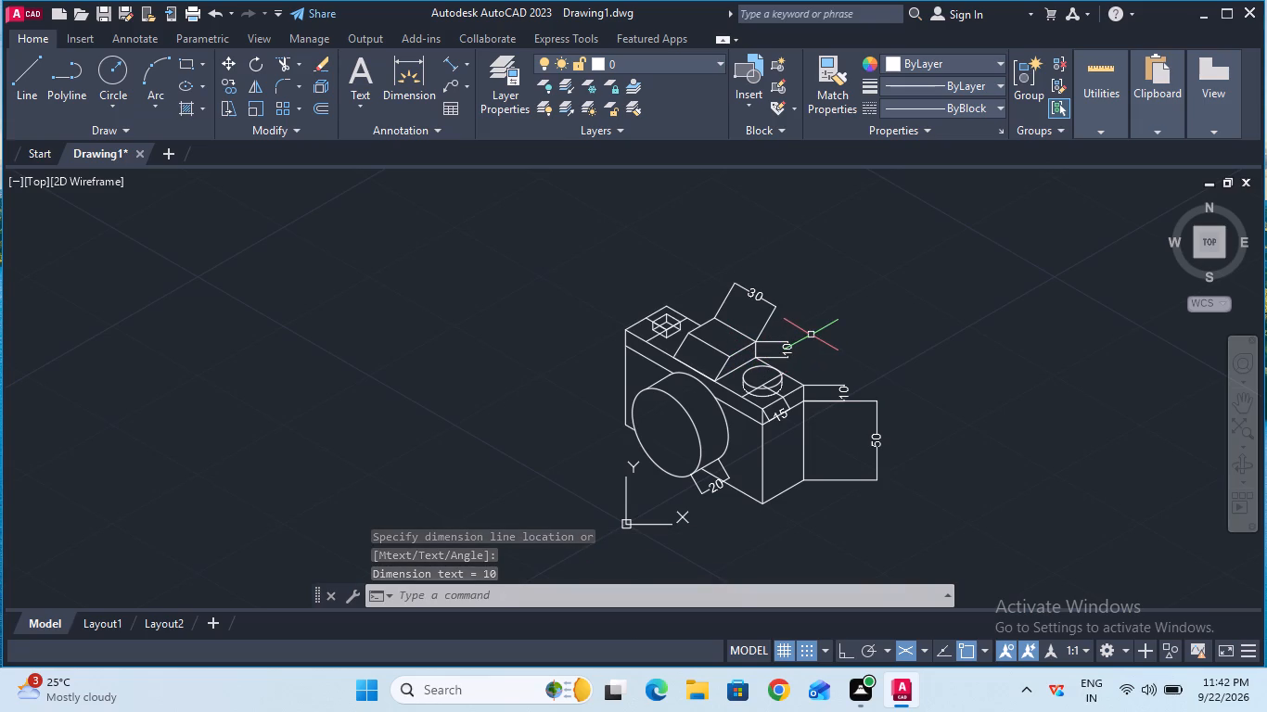
Add an aligned dimension to the full length of the body's bottom front edge, placed below the camera.
{"action": "left_click", "coordinate": [446, 60]}
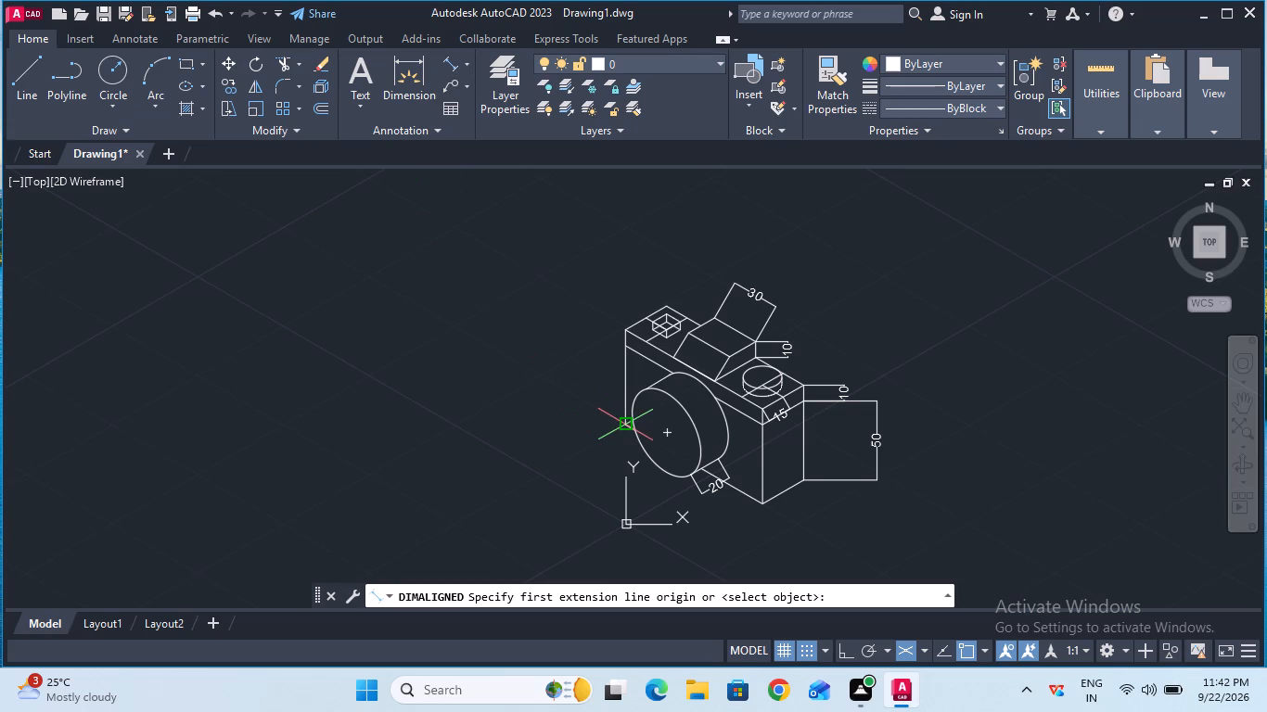
{"action": "left_click", "coordinate": [620, 426]}
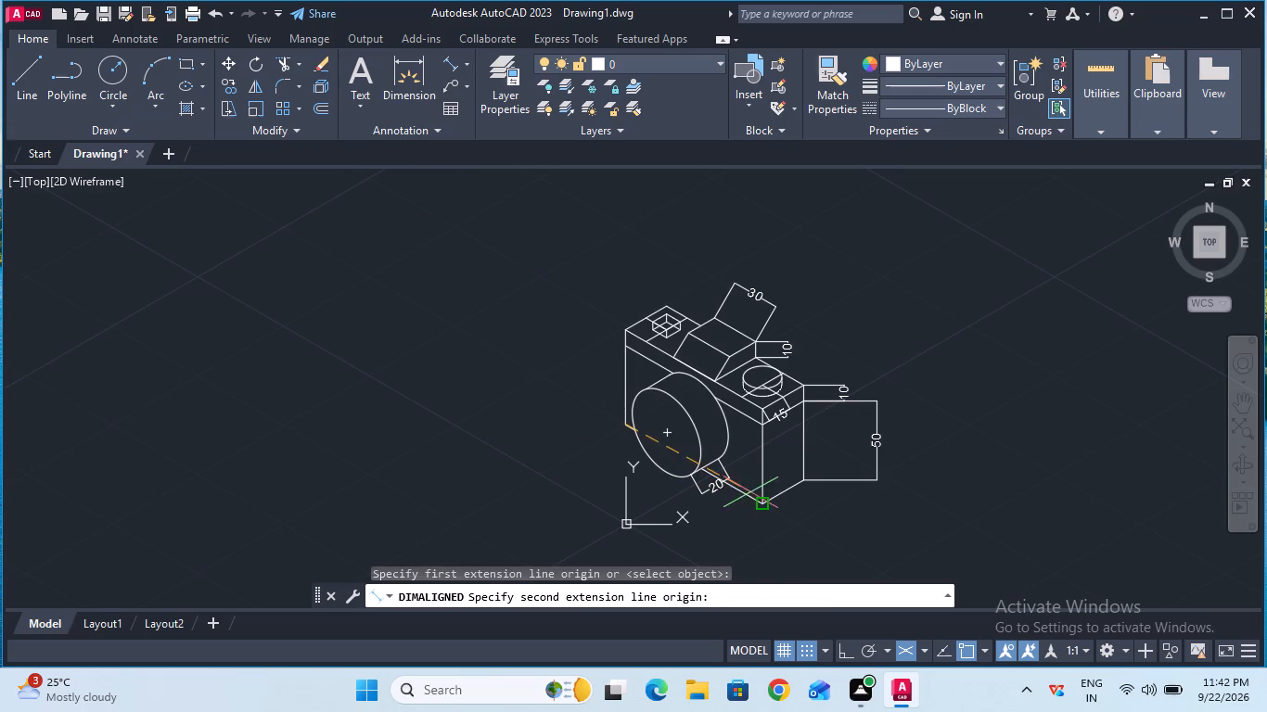
{"action": "left_click", "coordinate": [762, 503]}
{"action": "left_click", "coordinate": [720, 551]}
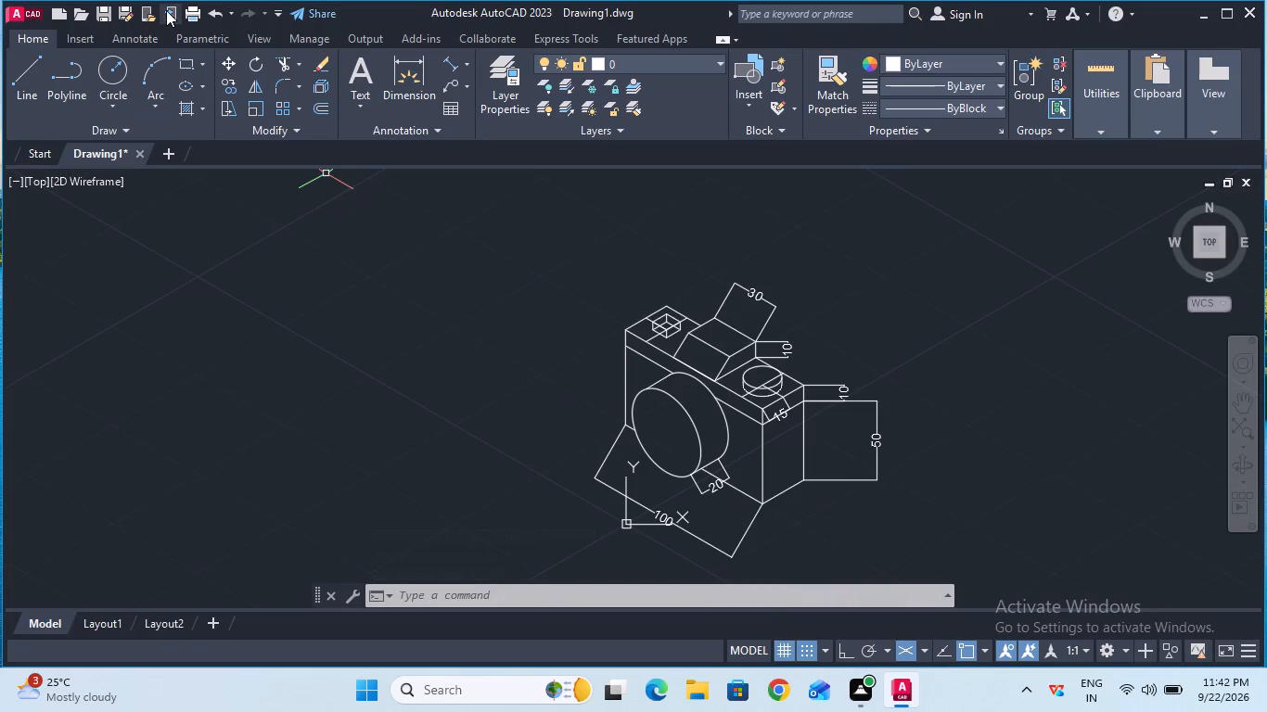
Run the LOGFILEOFF command.
{"action": "left_click", "coordinate": [460, 606]}
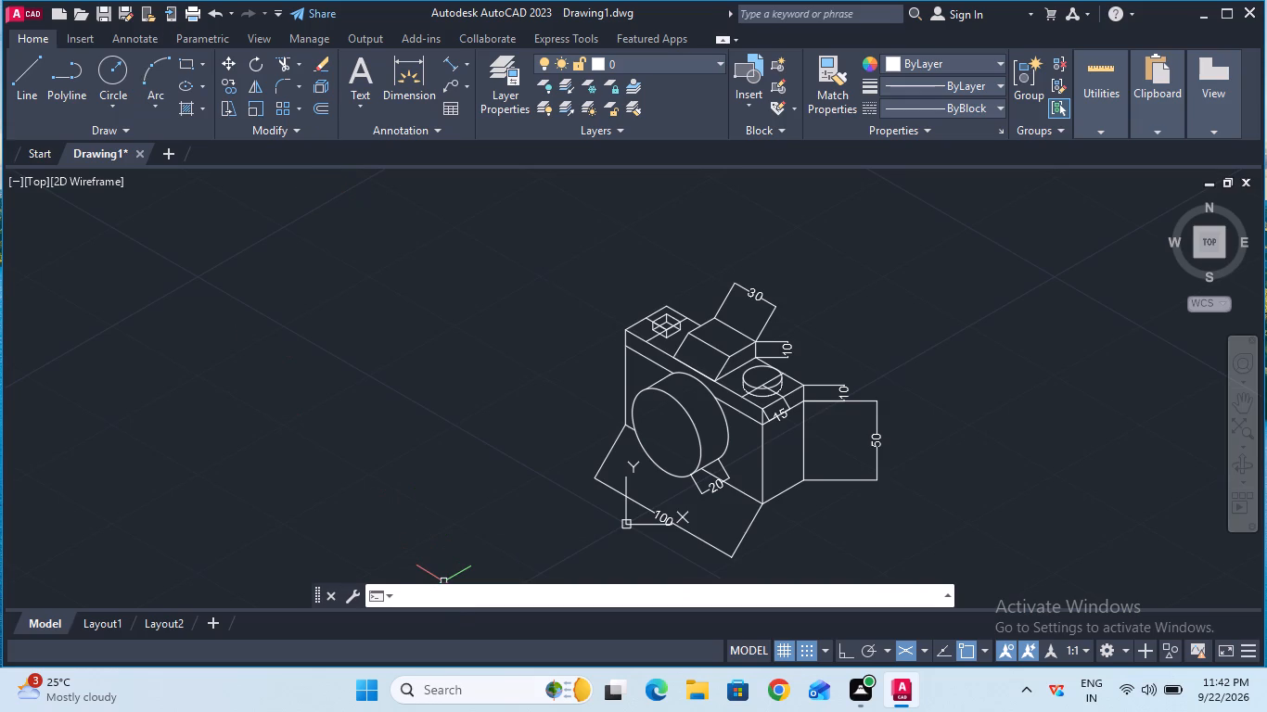
{"action": "type", "text": "log"}
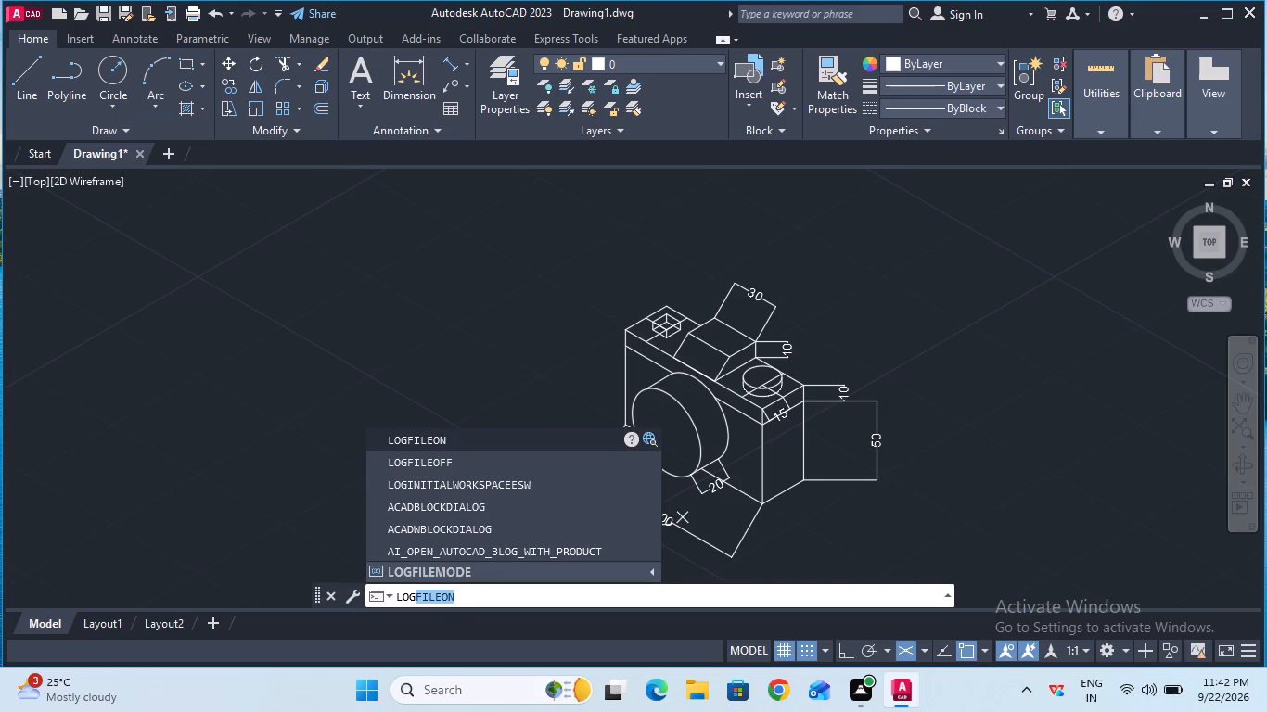
{"action": "left_click", "coordinate": [434, 454]}
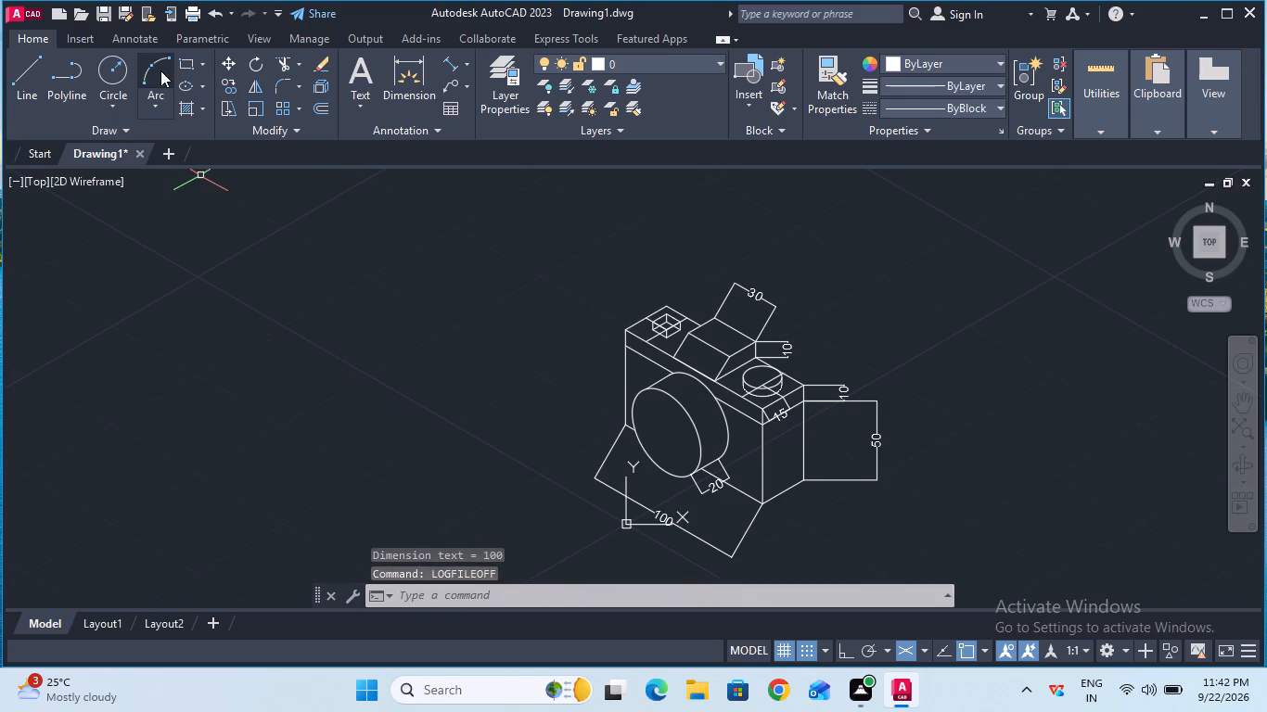
Save the drawing in the Documents folder as Camera, in AutoCAD 2018 Drawing format.
{"action": "left_click", "coordinate": [108, 10]}
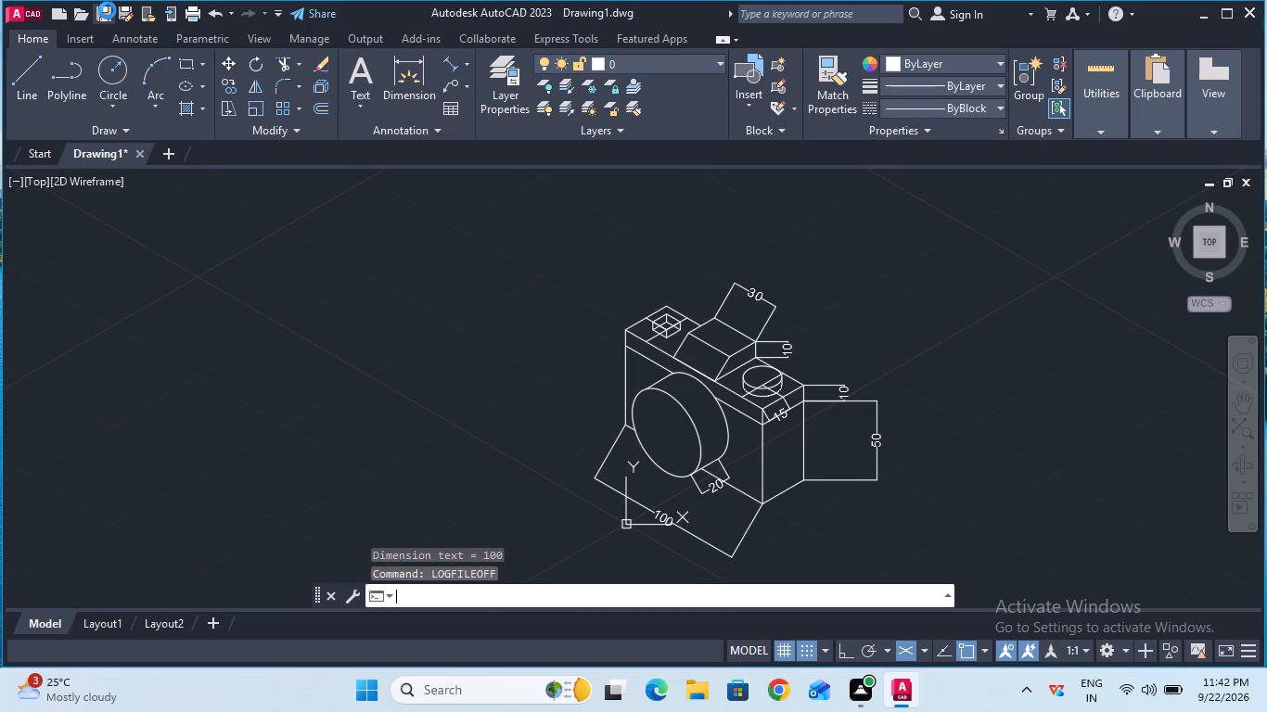
{"action": "left_click", "coordinate": [630, 515]}
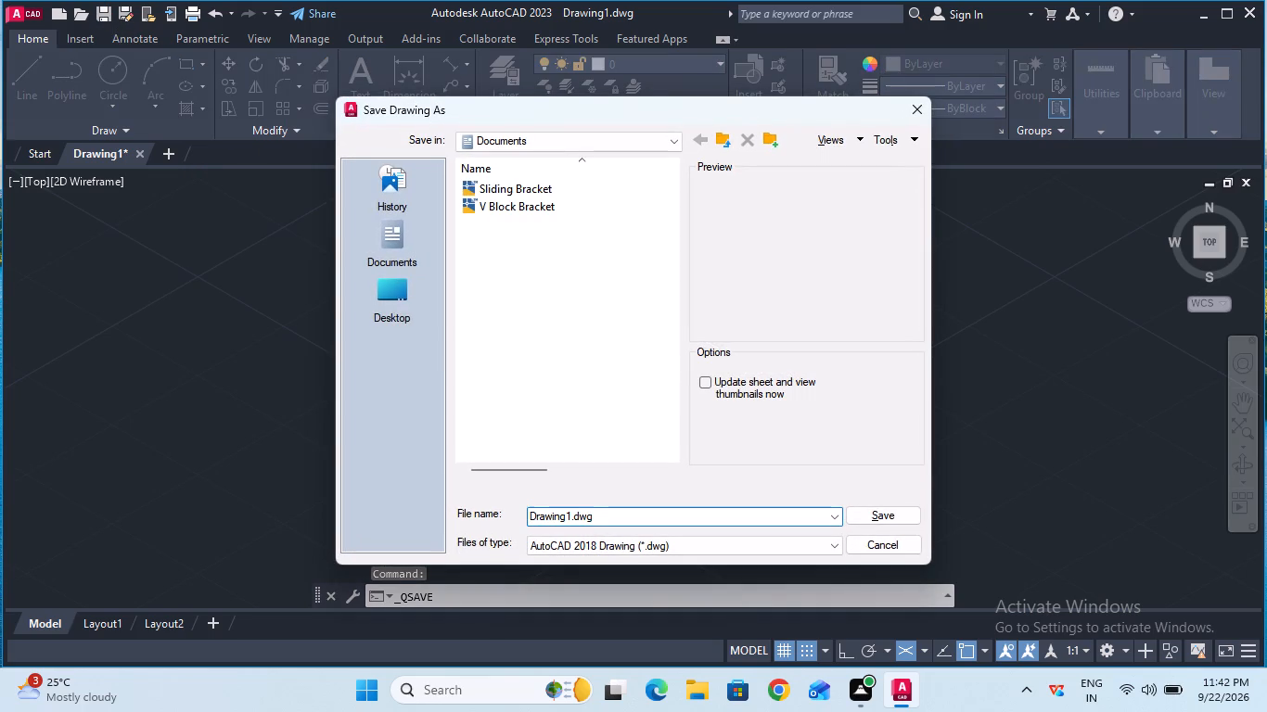
{"action": "key", "text": "BackSpace"}
{"action": "key", "text": "BackSpace"}
{"action": "key", "text": "BackSpace"}
{"action": "key", "text": "BackSpace"}
{"action": "key", "text": "BackSpace"}
{"action": "key", "text": "BackSpace"}
{"action": "key", "text": "BackSpace"}
{"action": "key", "text": "BackSpace"}
{"action": "key", "text": "BackSpace"}
{"action": "key", "text": "BackSpace"}
{"action": "key", "text": "BackSpace"}
{"action": "key", "text": "BackSpace"}
{"action": "key", "text": "BackSpace"}
{"action": "key", "text": "BackSpace"}
{"action": "key", "text": "BackSpace"}
{"action": "key", "text": "BackSpace"}
{"action": "key", "text": "BackSpace"}
{"action": "key", "text": "BackSpace"}
{"action": "key", "text": "BackSpace"}
{"action": "key", "text": "BackSpace"}
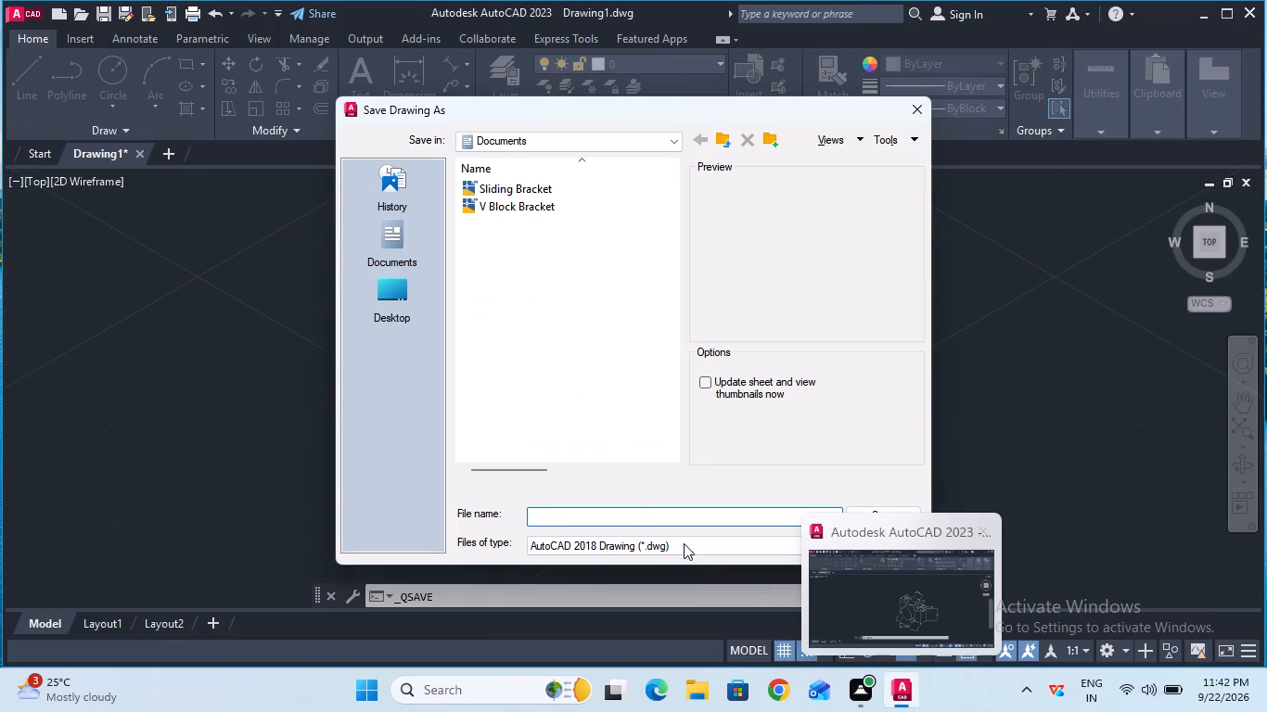
{"action": "left_click", "coordinate": [637, 509]}
{"action": "left_click", "coordinate": [638, 517]}
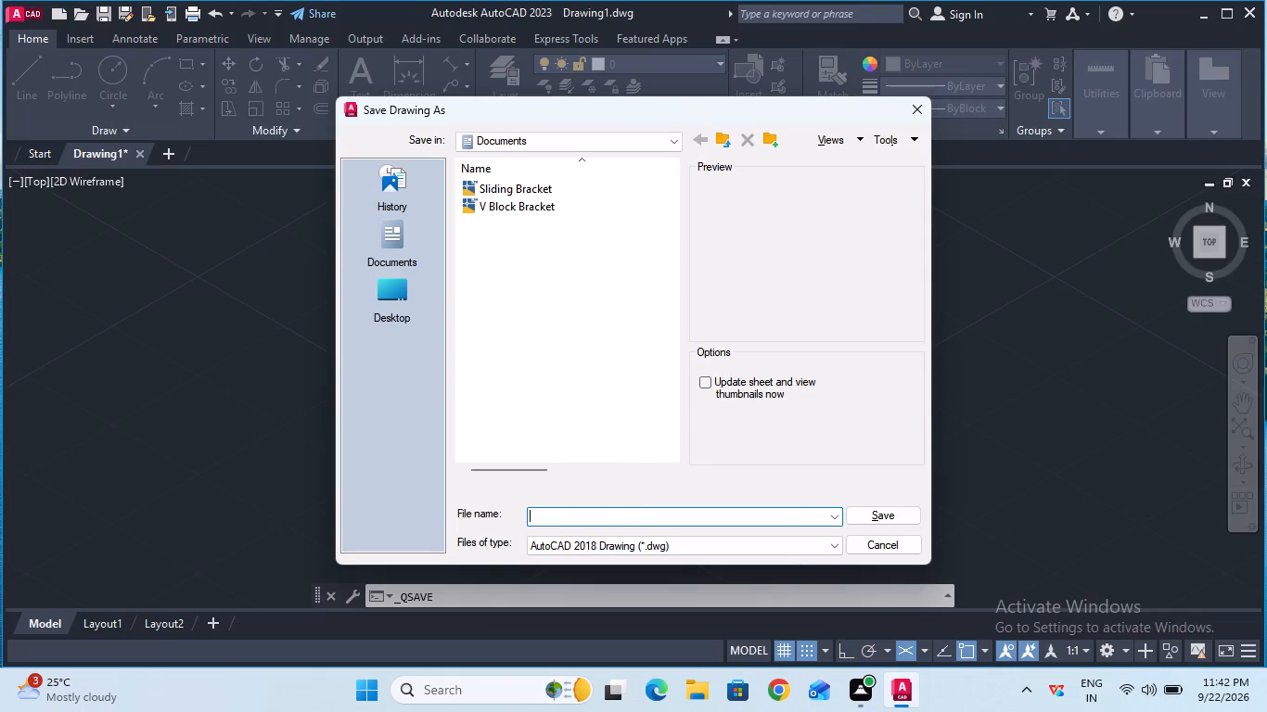
{"action": "key", "text": "c"}
{"action": "type", "text": "amera"}
{"action": "left_click", "coordinate": [867, 521]}
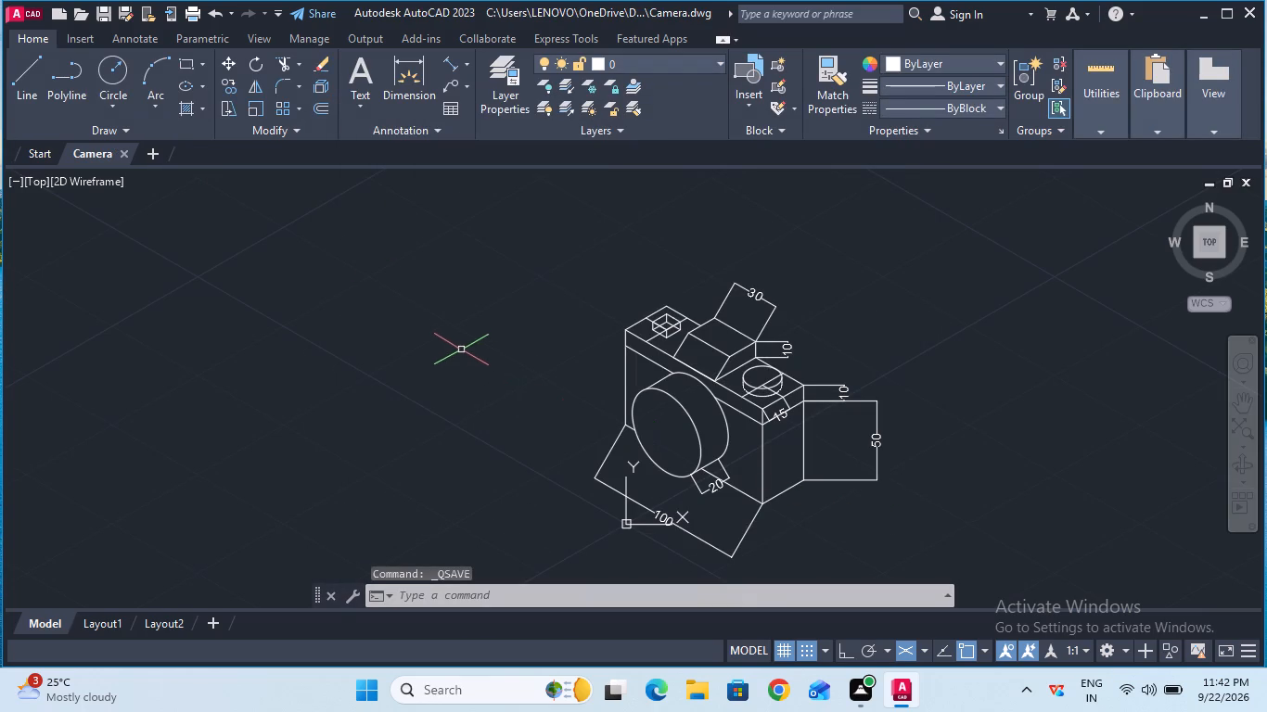
Set up a plot on ISO A4 (297.00 x 210.00 MM) paper with a Window plot area enclosing the whole dimensioned camera.
{"action": "left_click", "coordinate": [191, 14]}
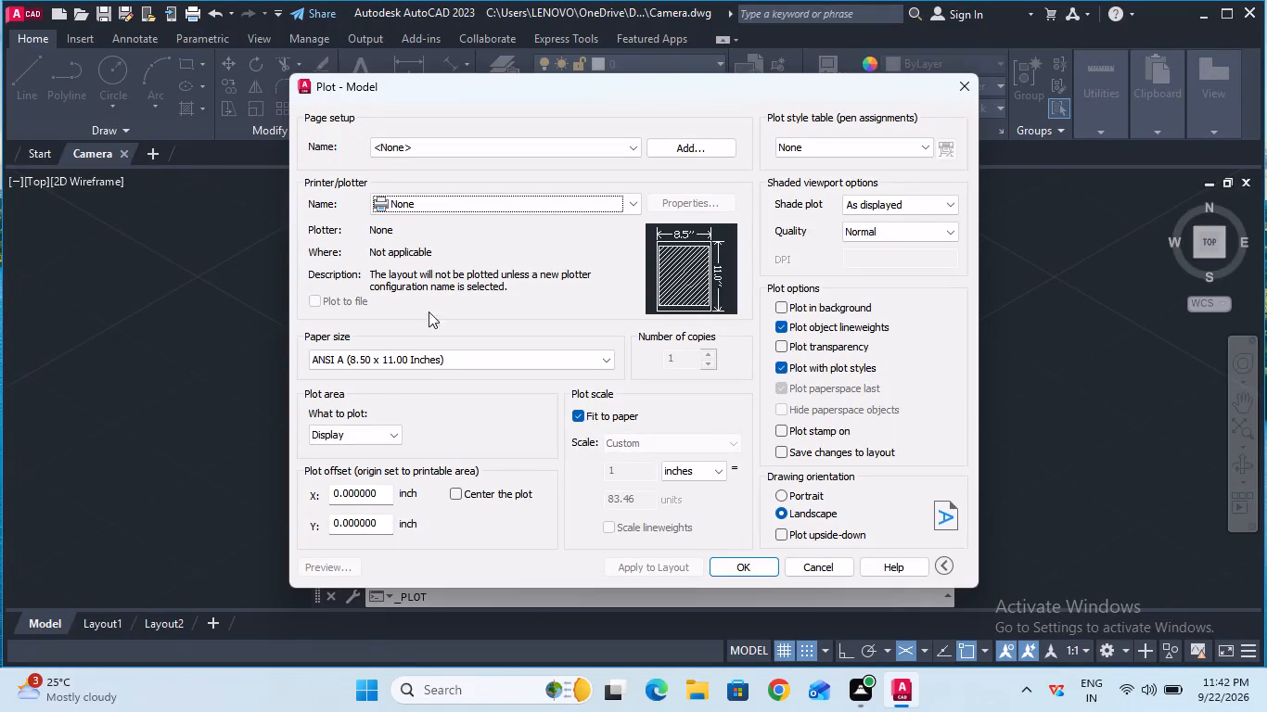
{"action": "left_click", "coordinate": [459, 359]}
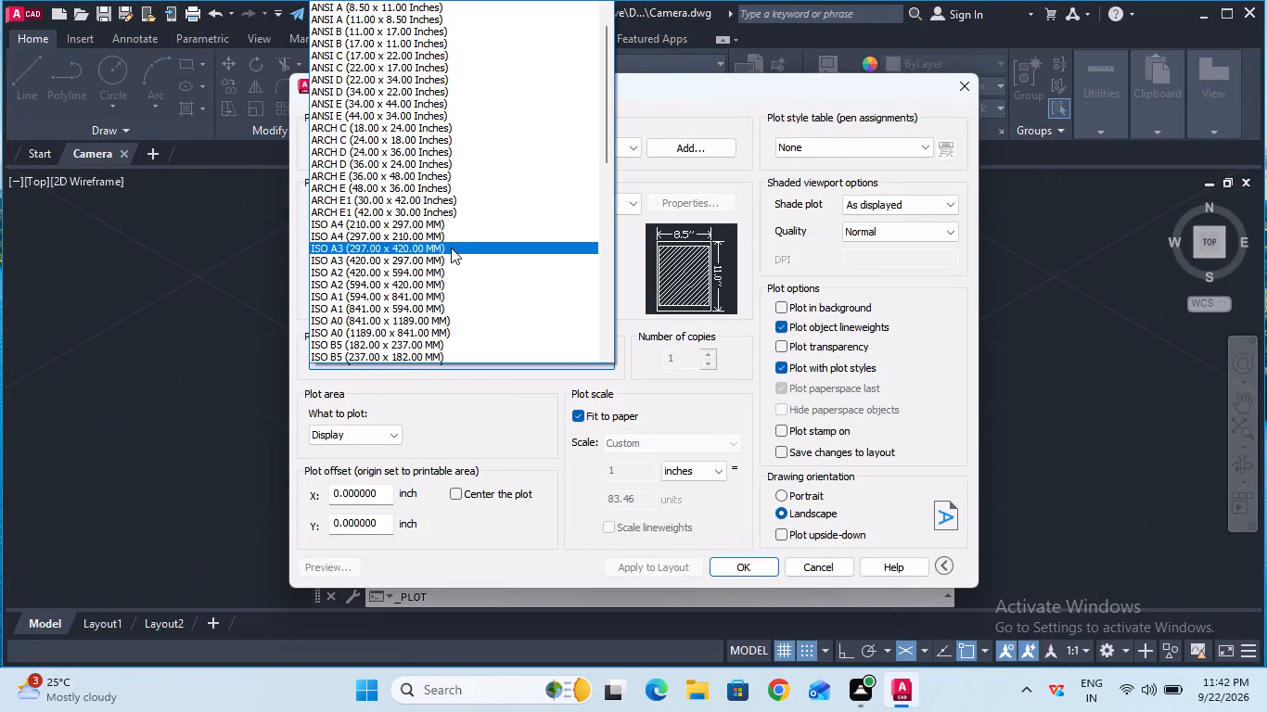
{"action": "left_click", "coordinate": [451, 237]}
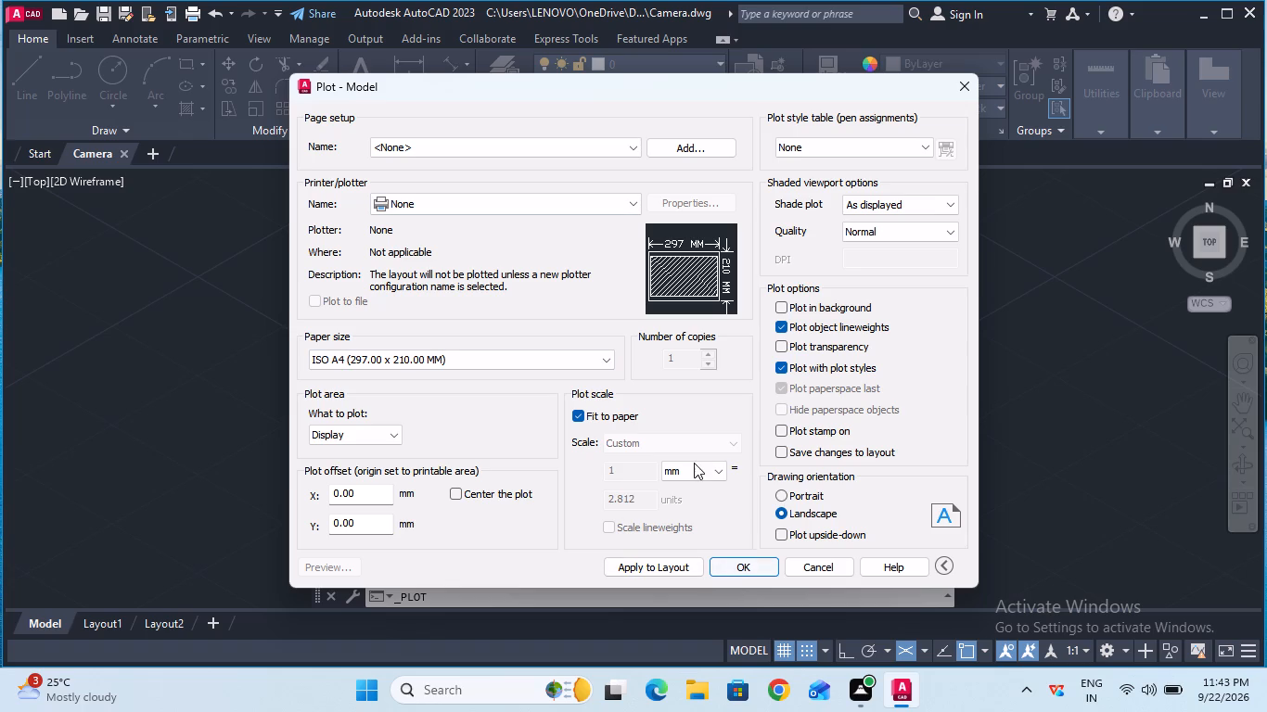
{"action": "left_click", "coordinate": [389, 423]}
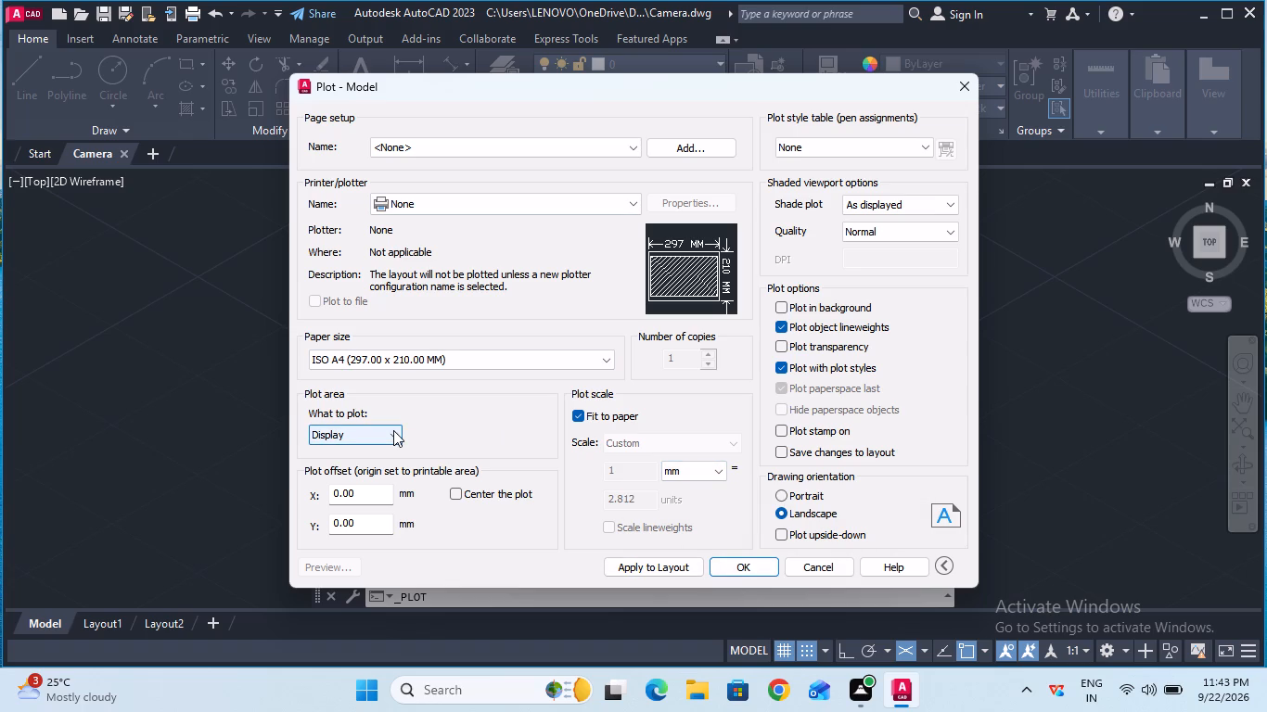
{"action": "left_click", "coordinate": [393, 430]}
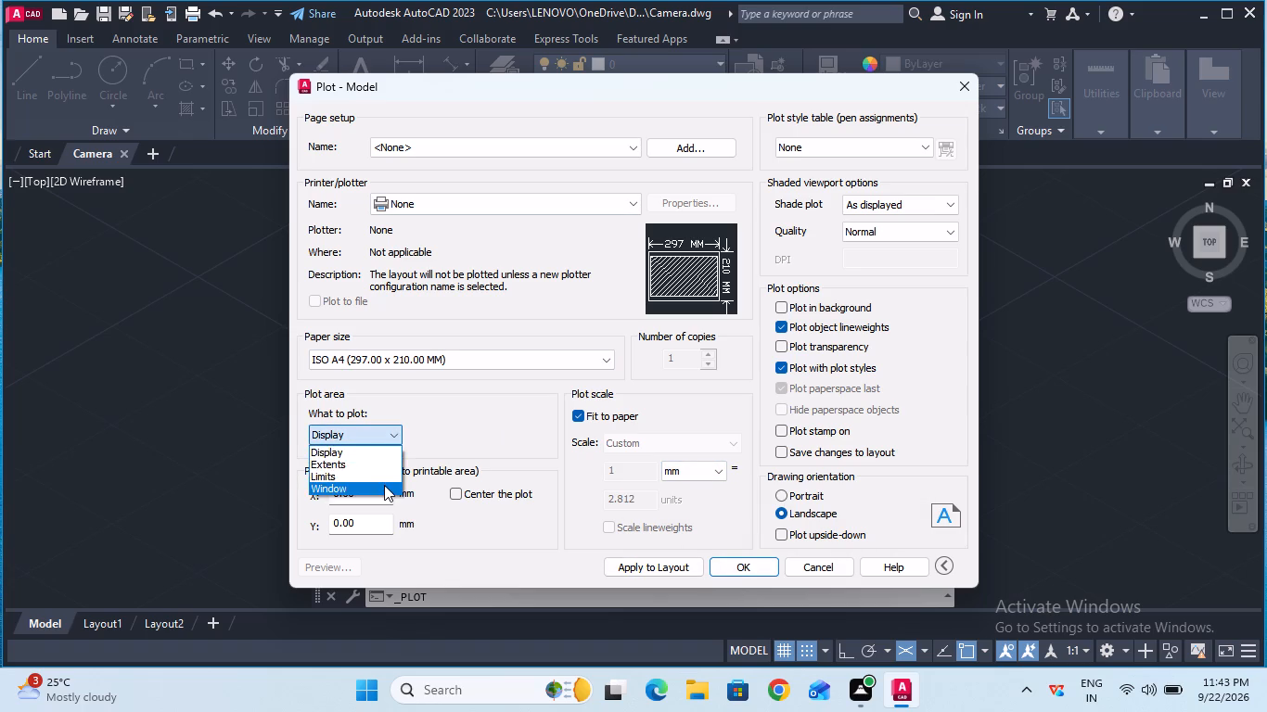
{"action": "left_click", "coordinate": [384, 485]}
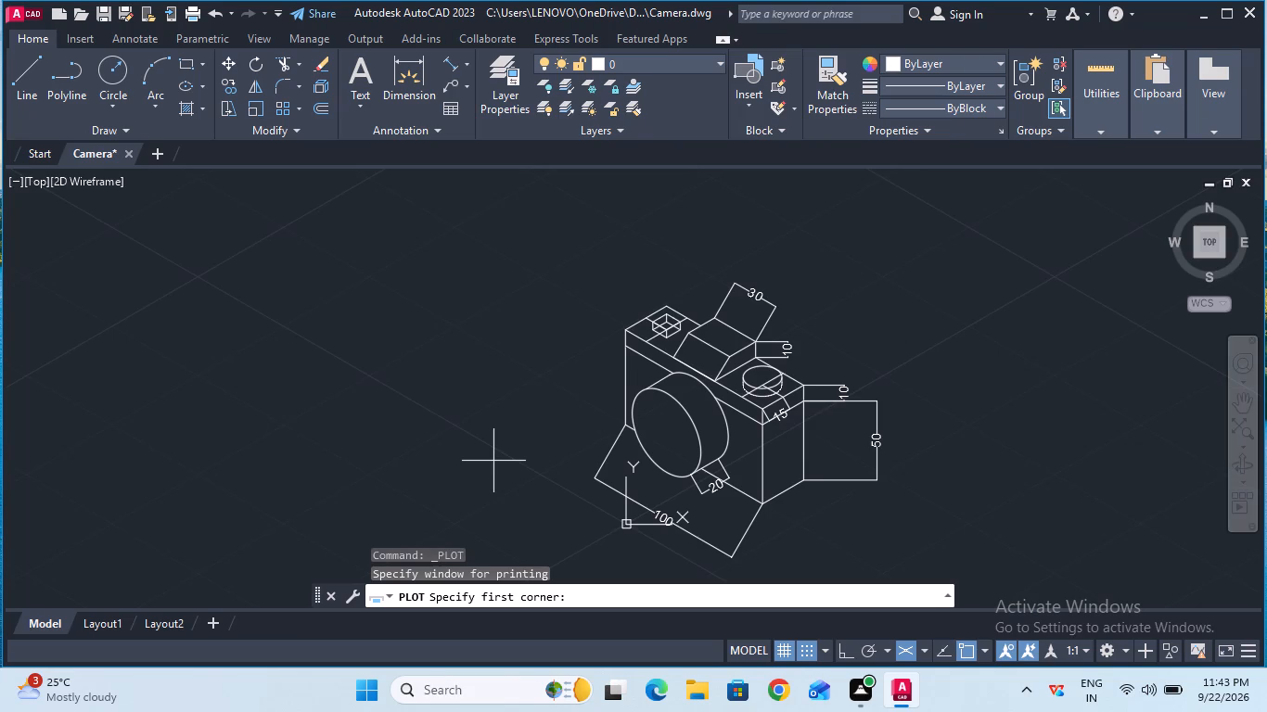
{"action": "left_click", "coordinate": [443, 219]}
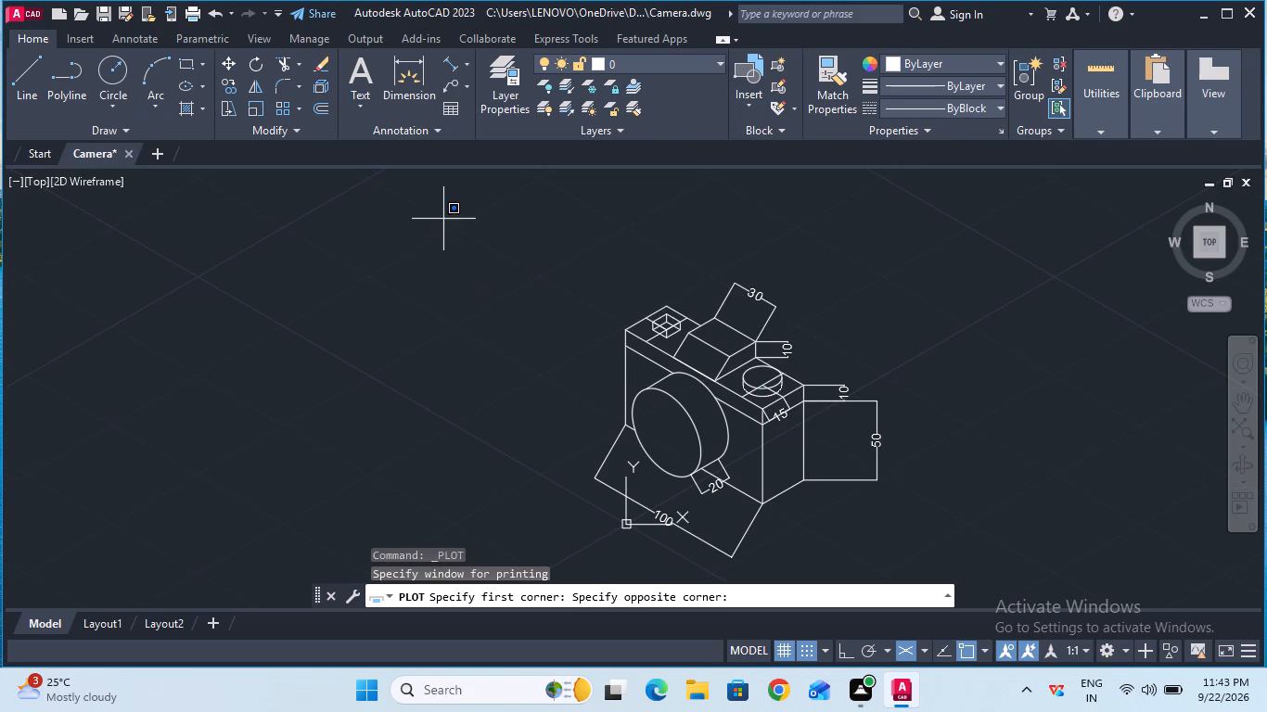
{"action": "left_click", "coordinate": [960, 566]}
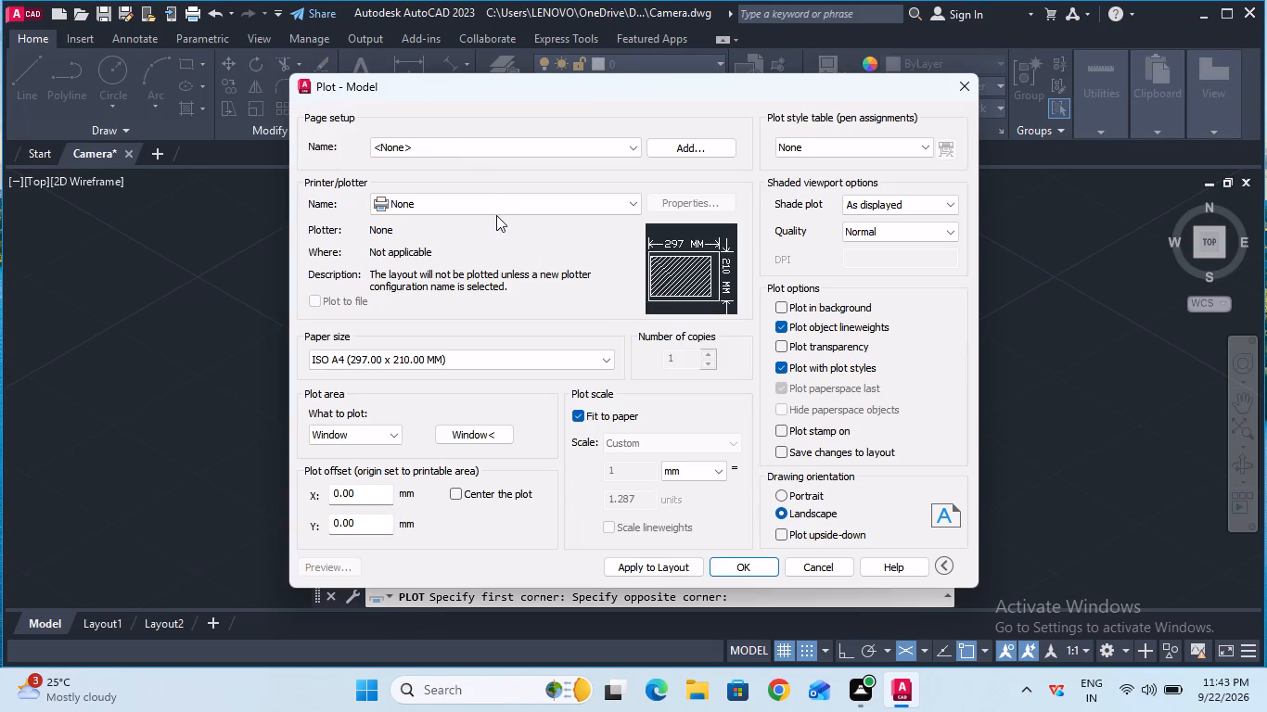
Plot the drawing with DWG To PDF.pc3 and save it in the Documents folder as Camera-Model.pdf.
{"action": "left_click", "coordinate": [499, 204]}
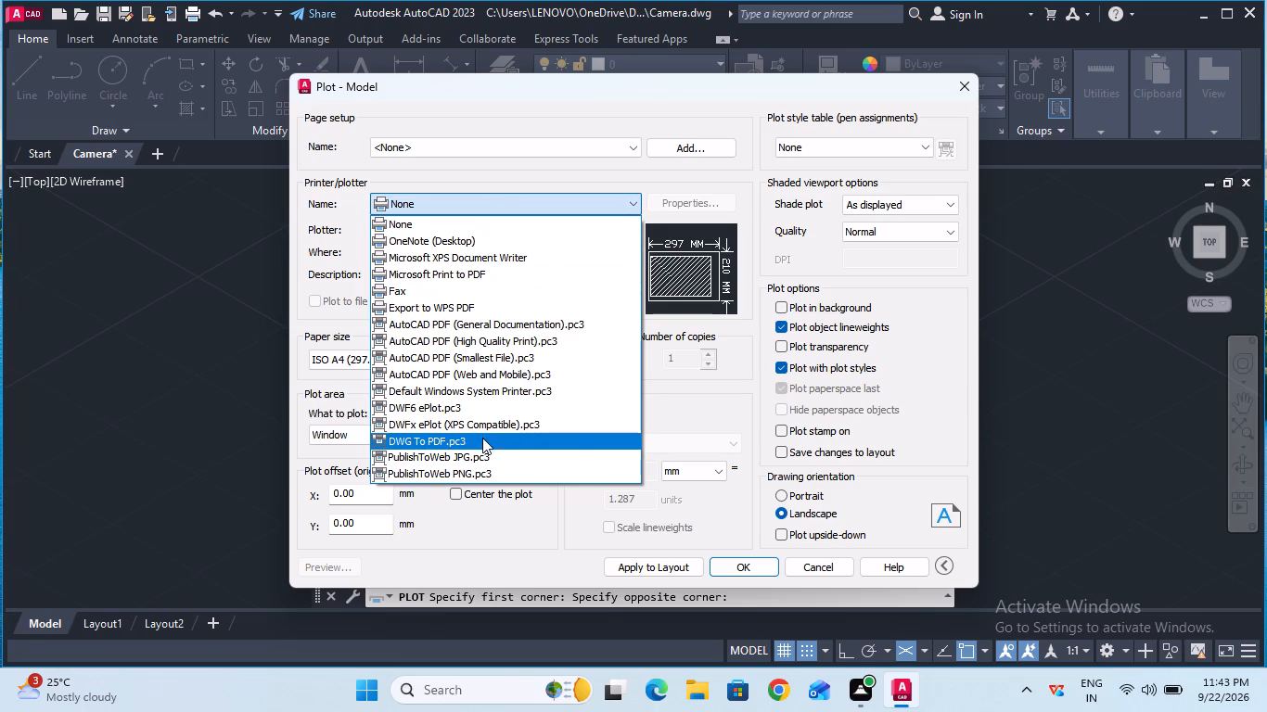
{"action": "left_click", "coordinate": [482, 439]}
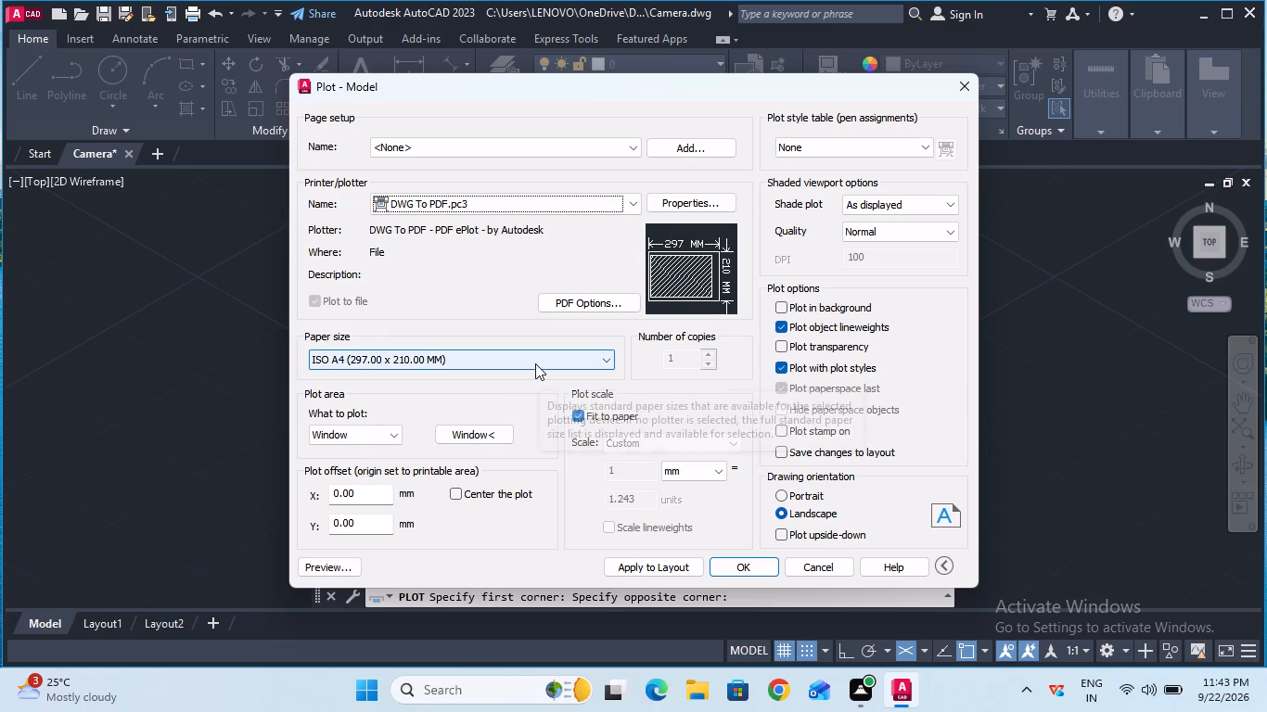
{"action": "left_click", "coordinate": [743, 563]}
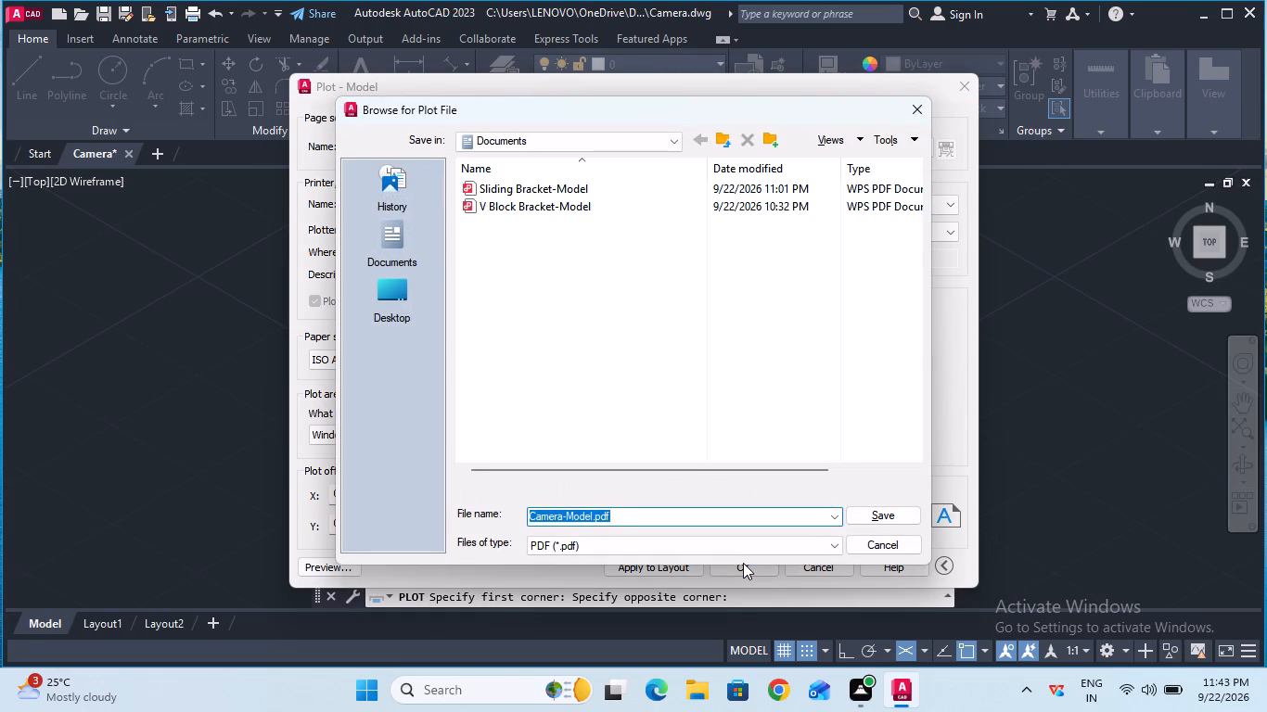
{"action": "left_click", "coordinate": [884, 511]}
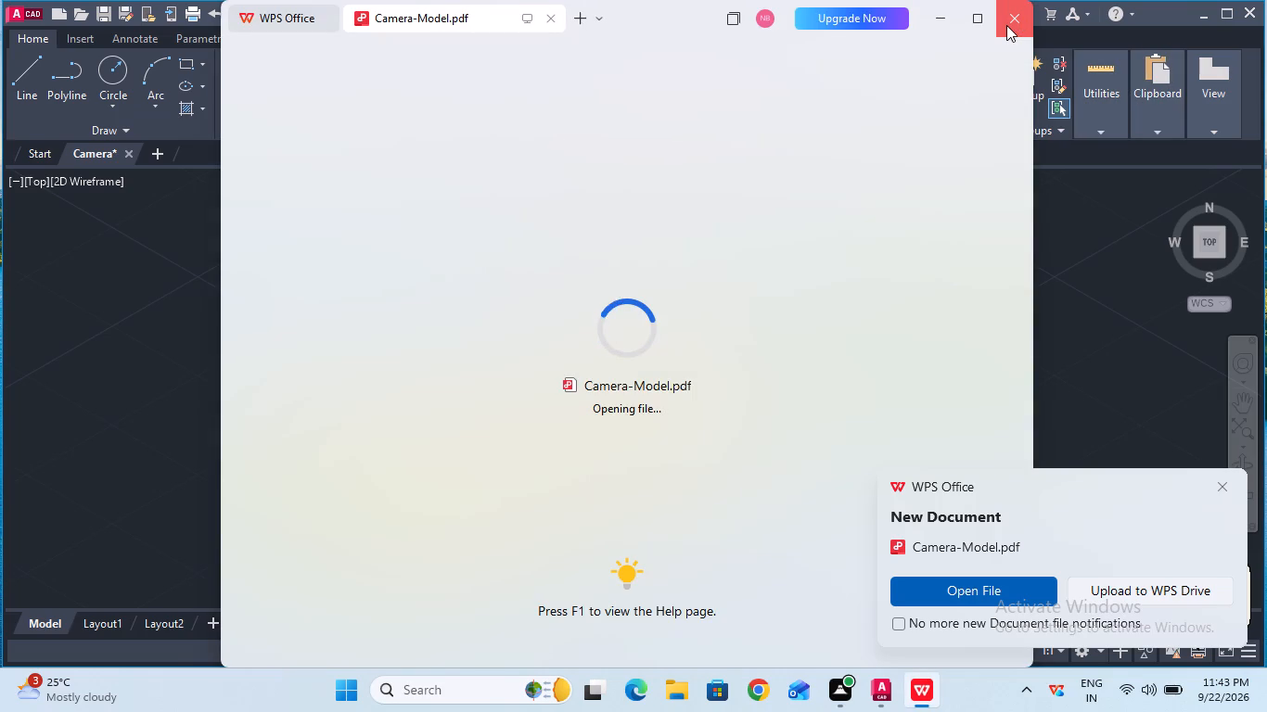
Close the WPS Office window that is opening Camera-Model.pdf.
{"action": "left_click", "coordinate": [1006, 25]}
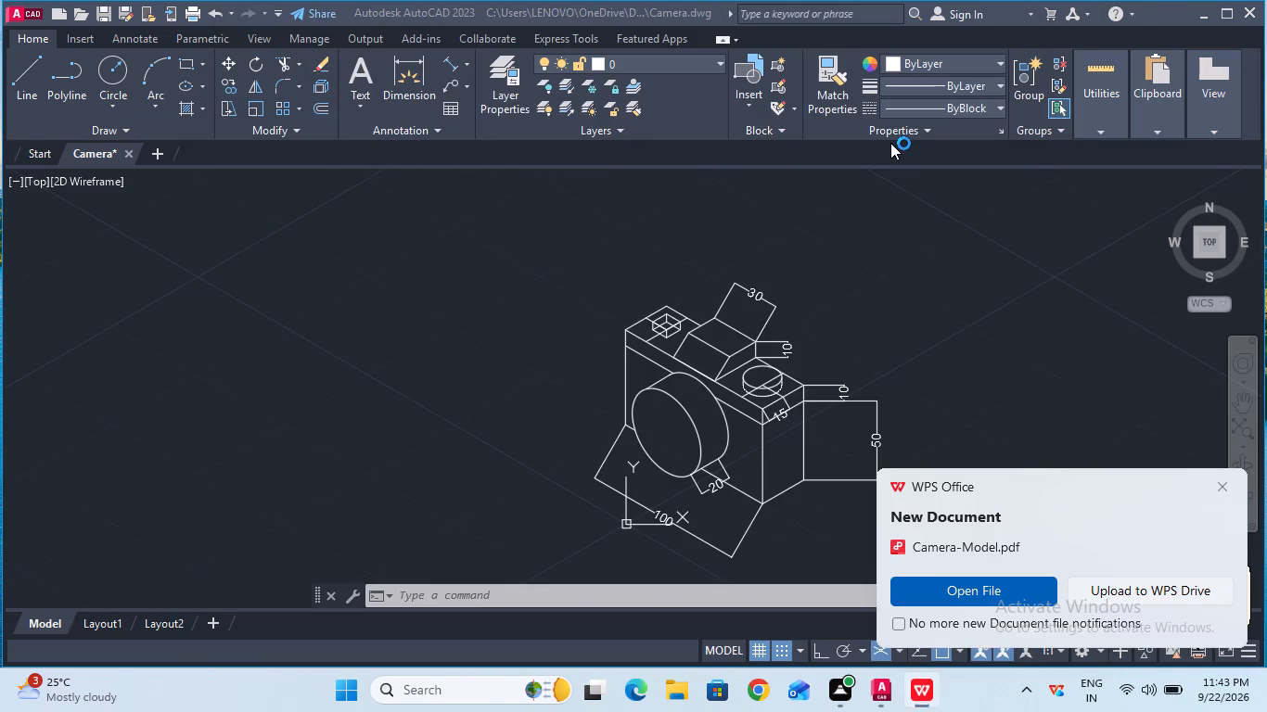
Quit AutoCAD, saving the changes to the Camera drawing.
{"action": "left_click", "coordinate": [1245, 2]}
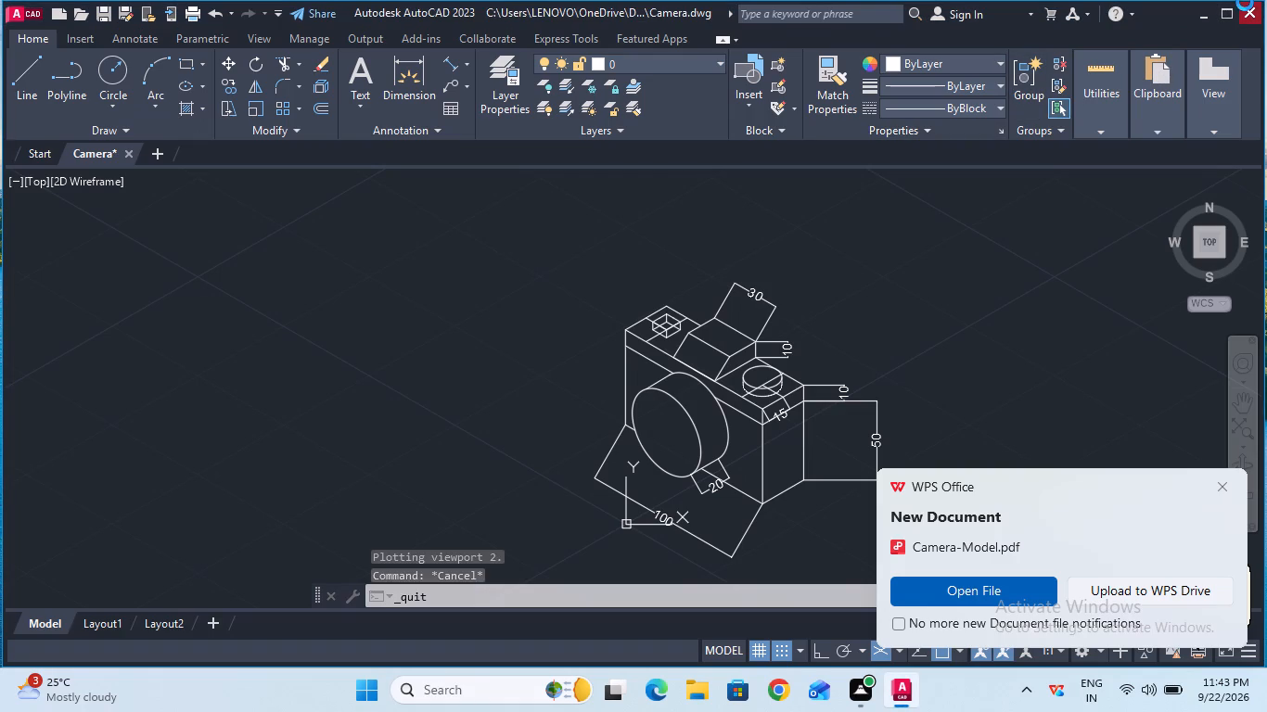
{"action": "left_click", "coordinate": [619, 382]}
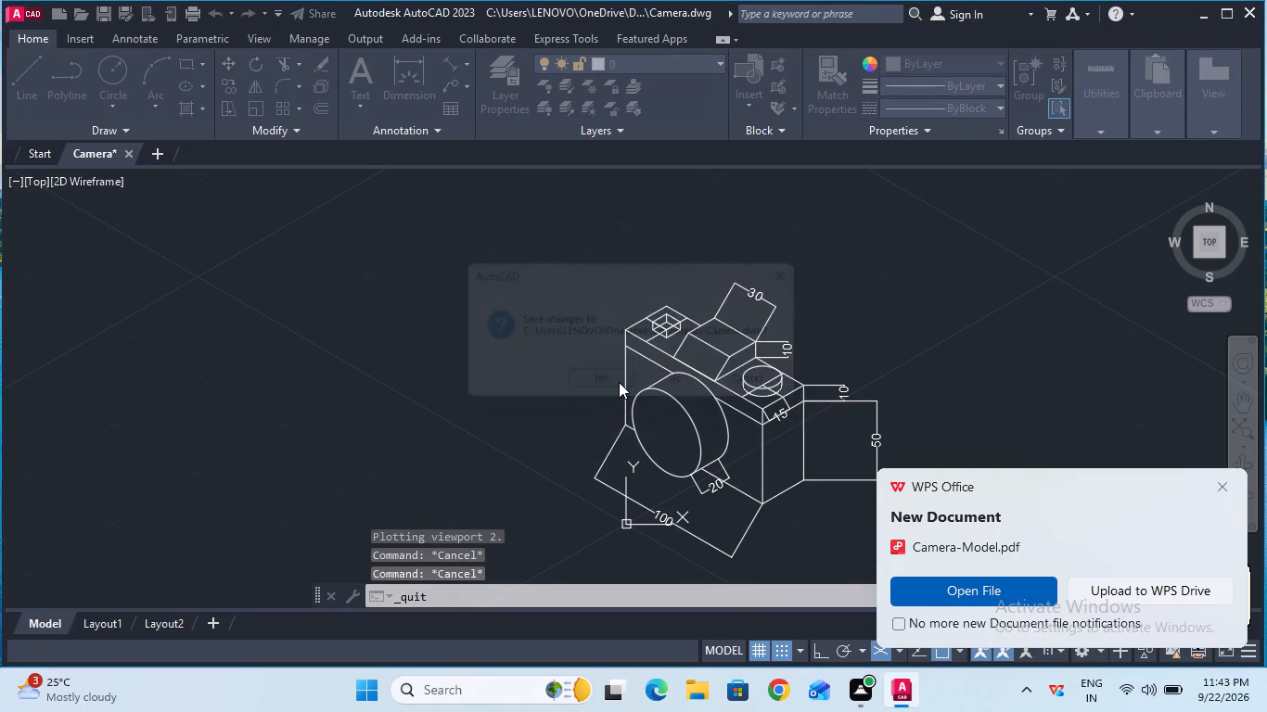